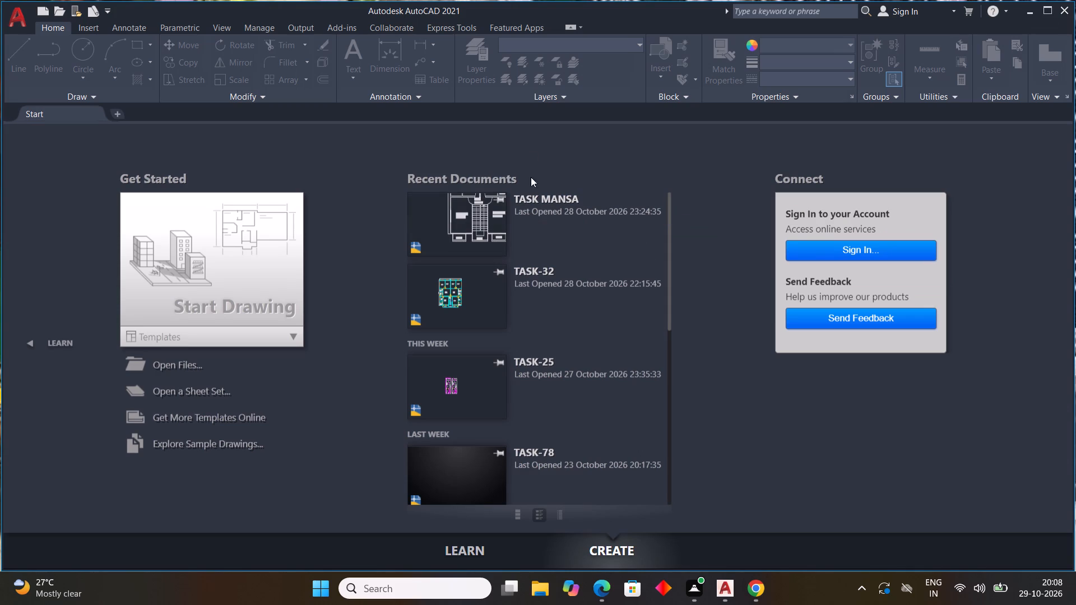
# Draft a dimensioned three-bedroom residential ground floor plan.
# Start a new blank drawing.
pyautogui.doubleClick(255, 232)
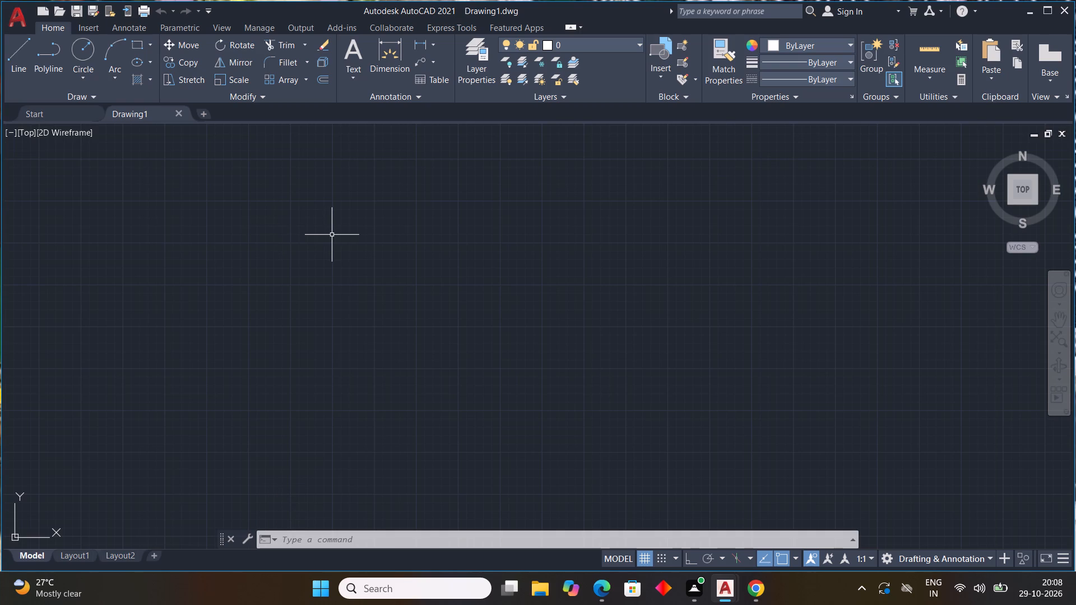
# Set the drawing units to Engineering length with 0'-0.0" precision and an insertion scale of Inches.
pyautogui.scroll(-4, 466, 299)
pyautogui.moveTo(674, 326); pyautogui.dragTo(562, 421, button='middle')
pyautogui.moveTo(811, 327); pyautogui.dragTo(811, 328, button='middle')
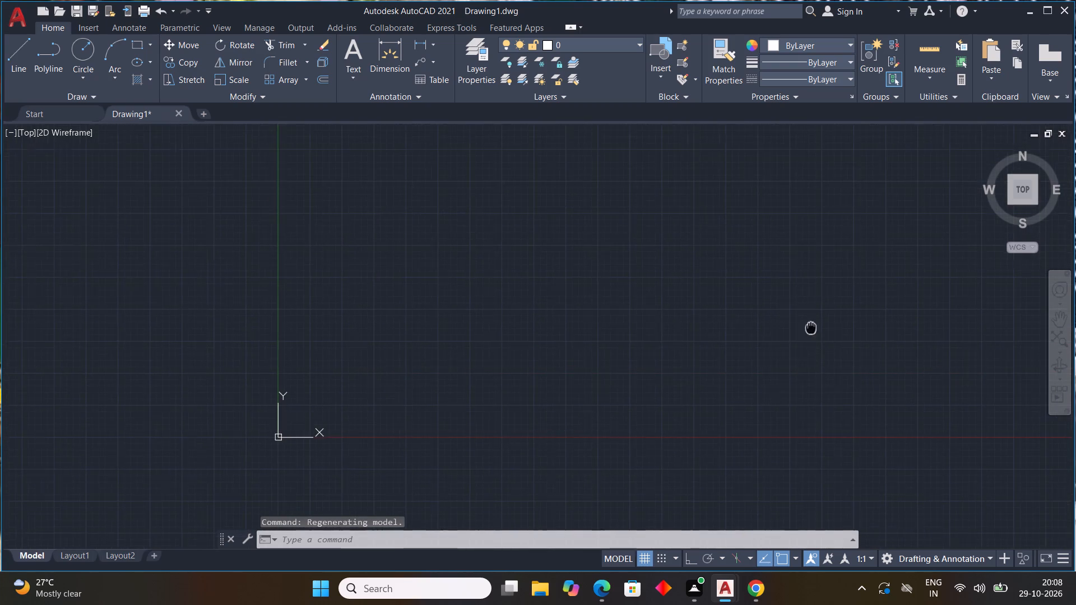
pyautogui.moveTo(811, 328); pyautogui.dragTo(687, 413, button='middle')
pyautogui.moveTo(844, 298); pyautogui.dragTo(689, 398, button='middle')
pyautogui.scroll(-1, 847, 324)
pyautogui.moveTo(842, 329); pyautogui.dragTo(749, 392, button='middle')
pyautogui.press('u')
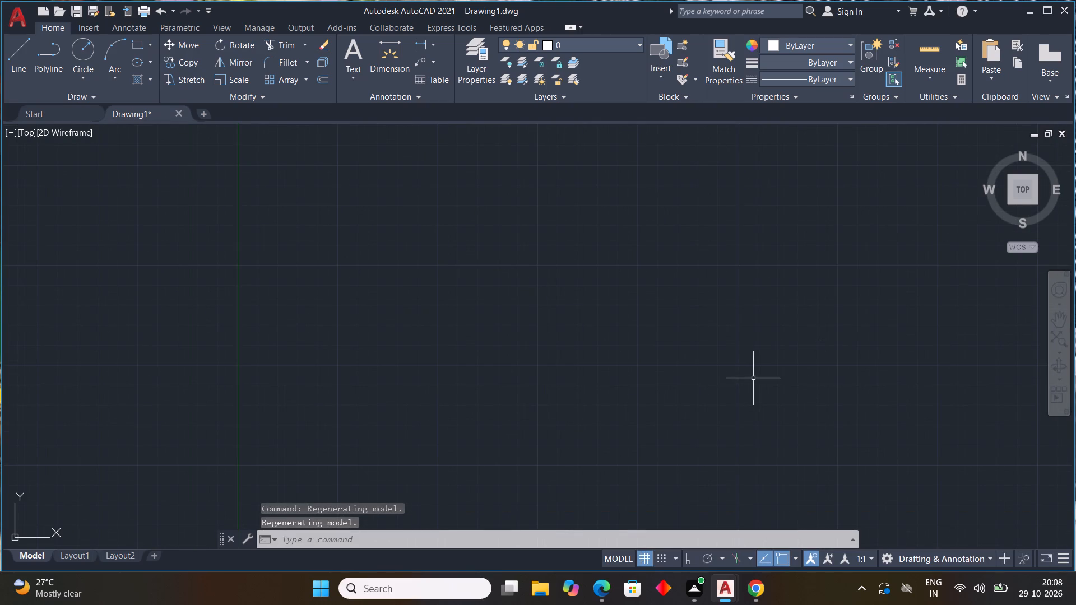
pyautogui.write('N')
pyautogui.press('space')
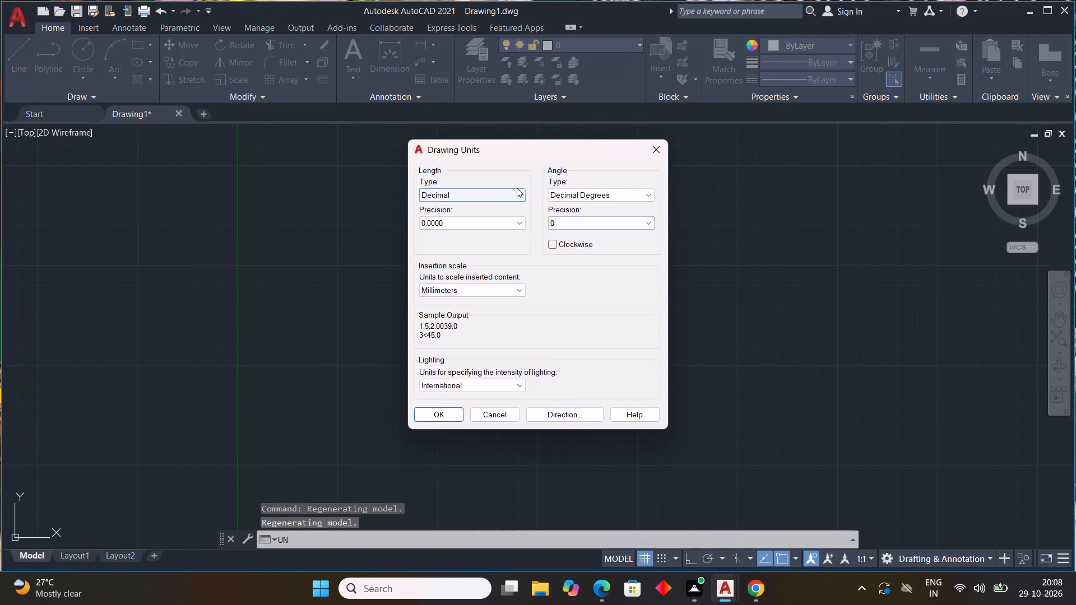
pyautogui.click(517, 196)
pyautogui.click(506, 221)
pyautogui.click(504, 221)
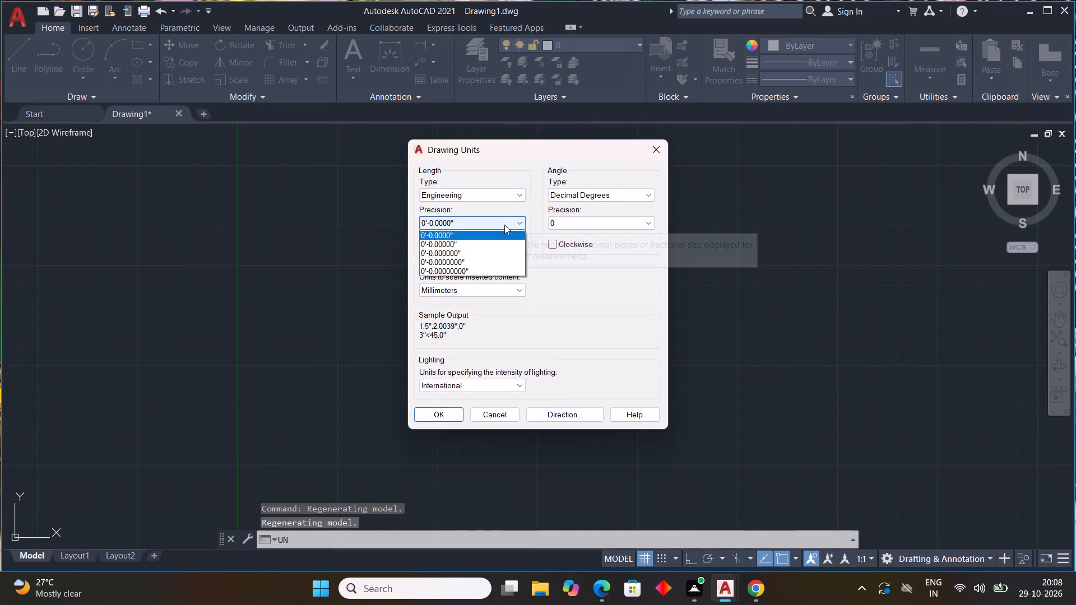
pyautogui.click(504, 241)
pyautogui.click(481, 288)
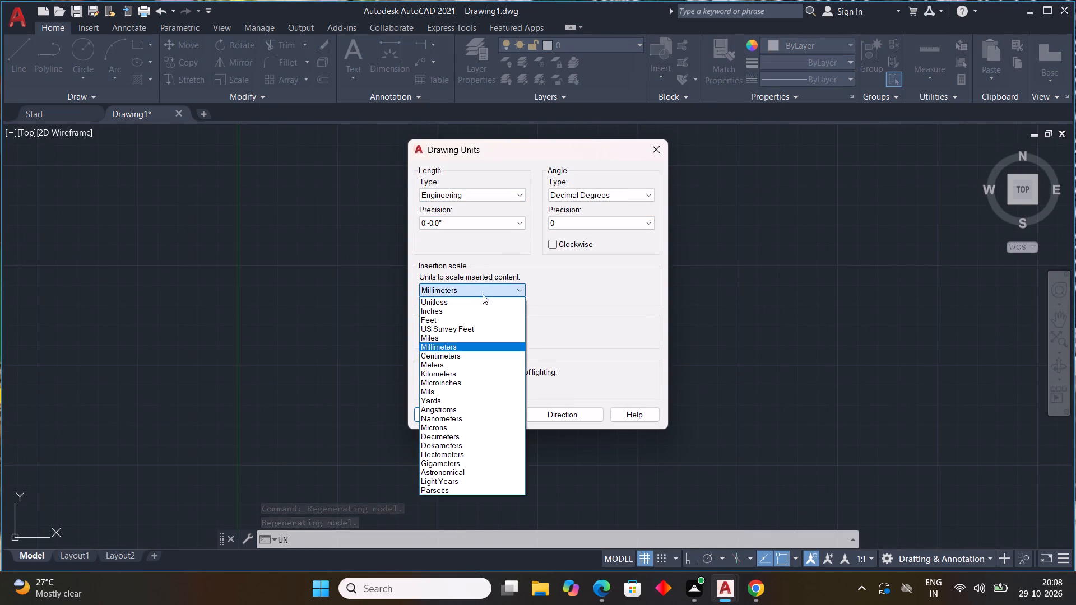
pyautogui.click(477, 311)
pyautogui.click(429, 416)
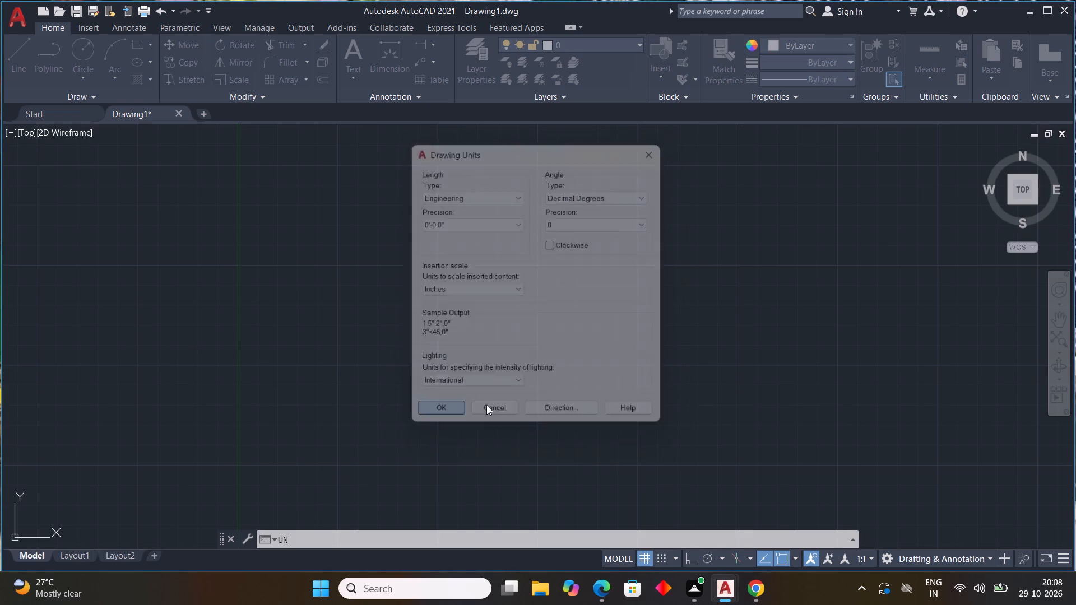
# Modify the ISO-25 dimension style's primary units to Engineering format, 0'-0.0" precision and 9" round off.
pyautogui.write('D')
pyautogui.press('space')
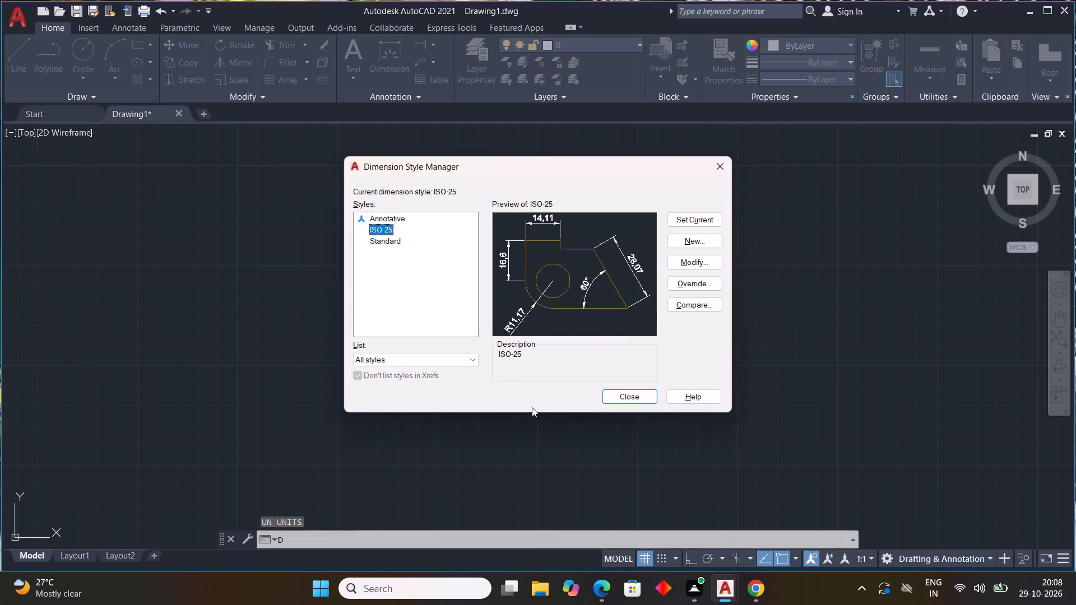
pyautogui.click(710, 263)
pyautogui.click(710, 263)
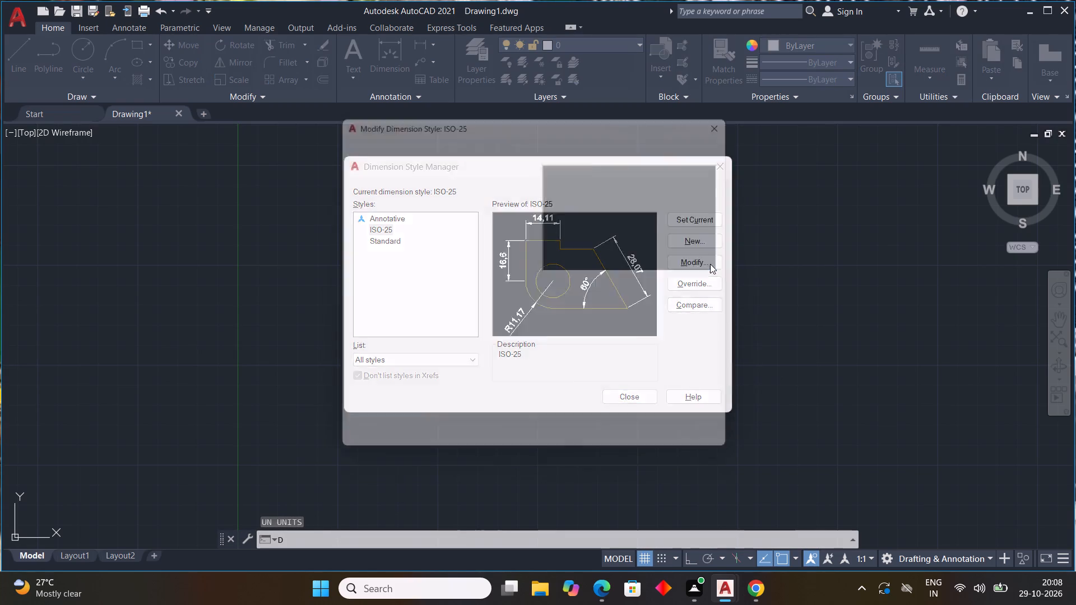
pyautogui.click(516, 143)
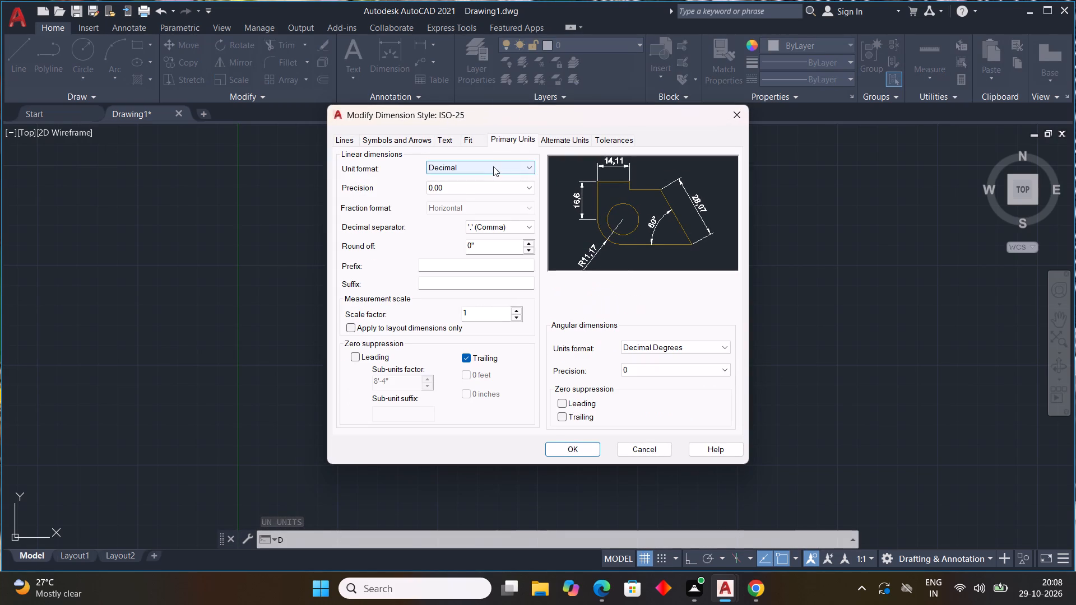
pyautogui.click(493, 166)
pyautogui.click(486, 193)
pyautogui.click(472, 189)
pyautogui.click(466, 207)
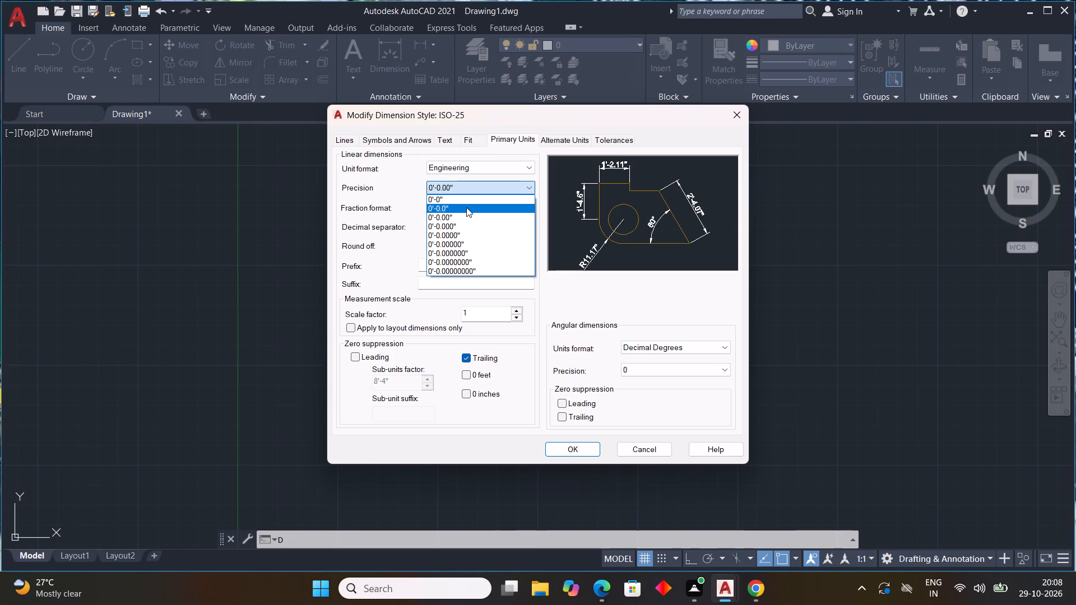
pyautogui.moveTo(484, 247); pyautogui.dragTo(340, 246)
pyautogui.press('9')
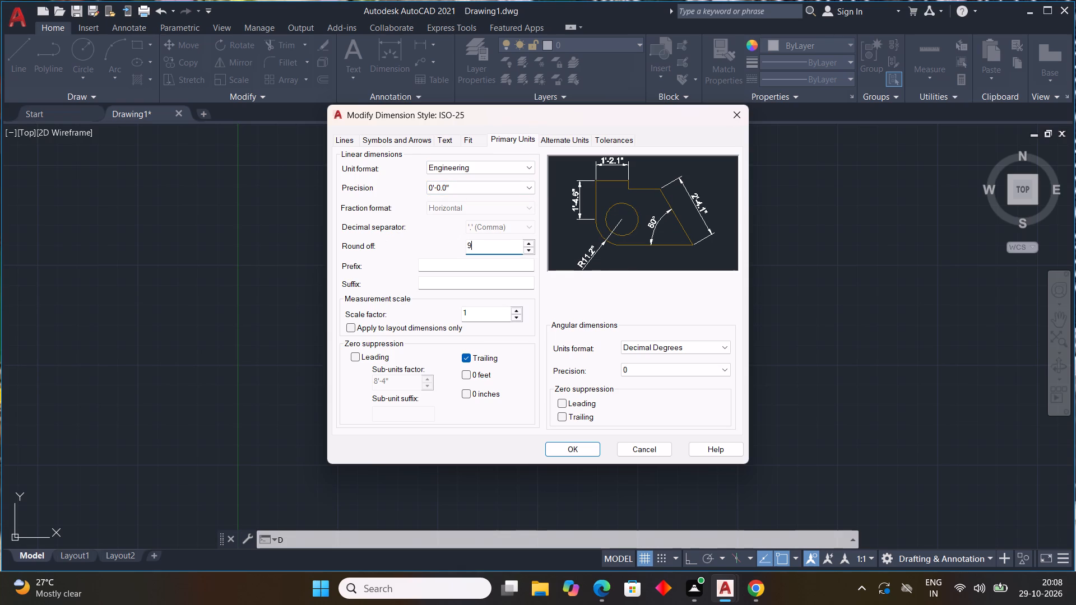
pyautogui.hotkey('shift', '"')
pyautogui.press('Return')
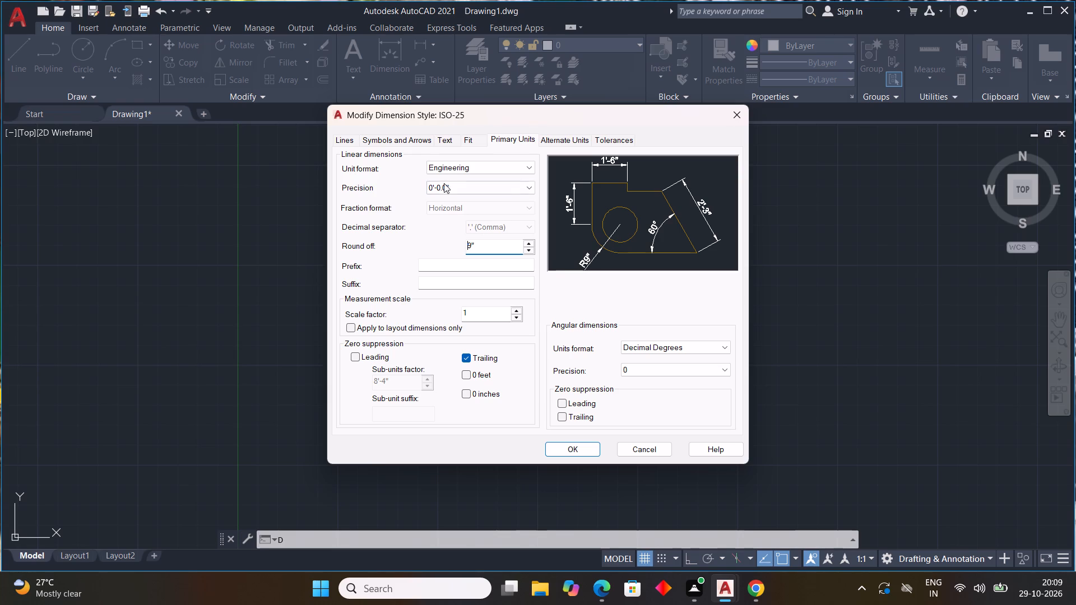
# Set the ISO-25 dimension text height to 9".
pyautogui.click(444, 139)
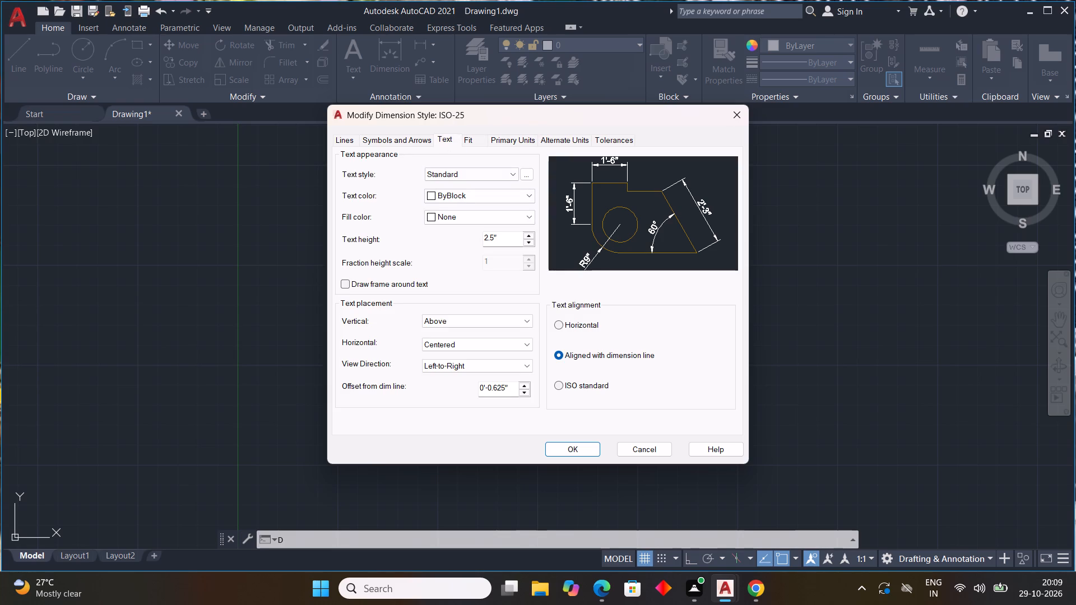
pyautogui.moveTo(507, 238); pyautogui.dragTo(384, 235)
pyautogui.press('9')
pyautogui.hotkey('shift', '"')
pyautogui.press('Return')
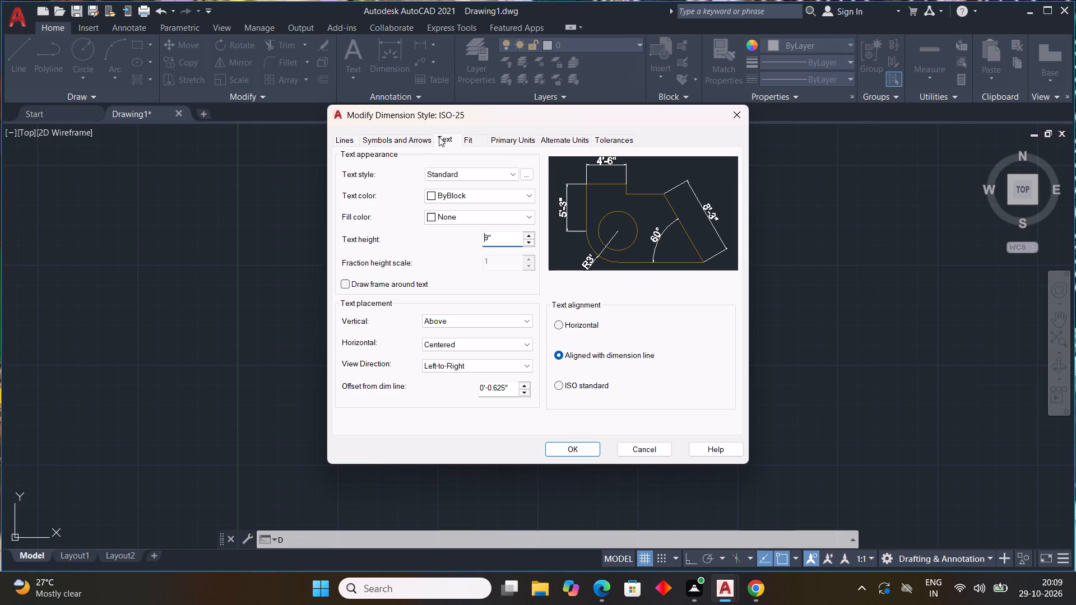
# Set the ISO-25 arrow size to 9" and accept the dimension style changes.
pyautogui.click(423, 138)
pyautogui.moveTo(377, 278); pyautogui.dragTo(258, 270)
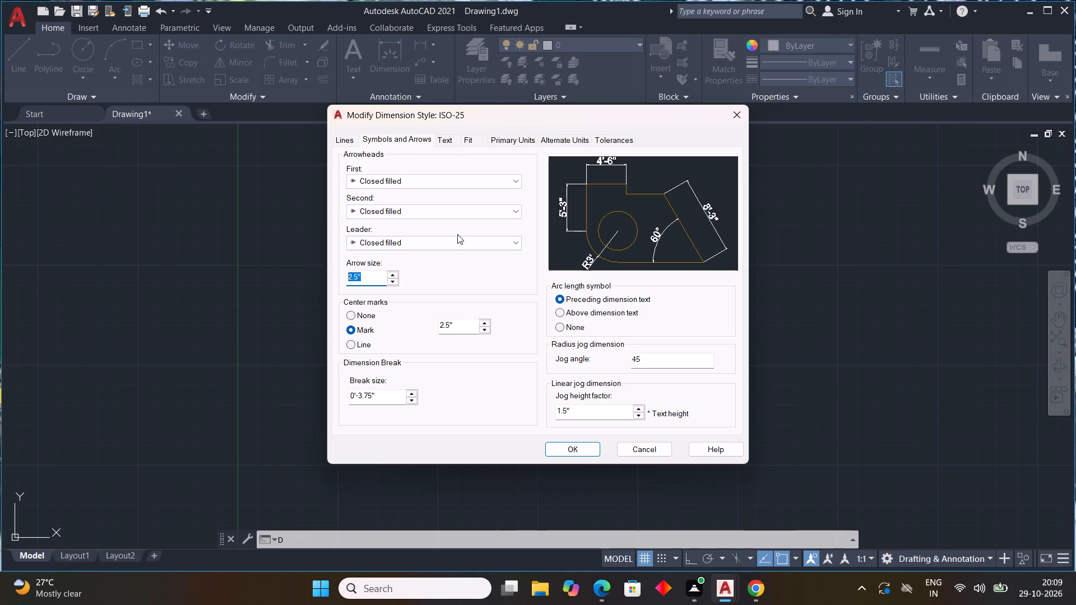
pyautogui.press('9')
pyautogui.hotkey('shift', '"')
pyautogui.press('Return')
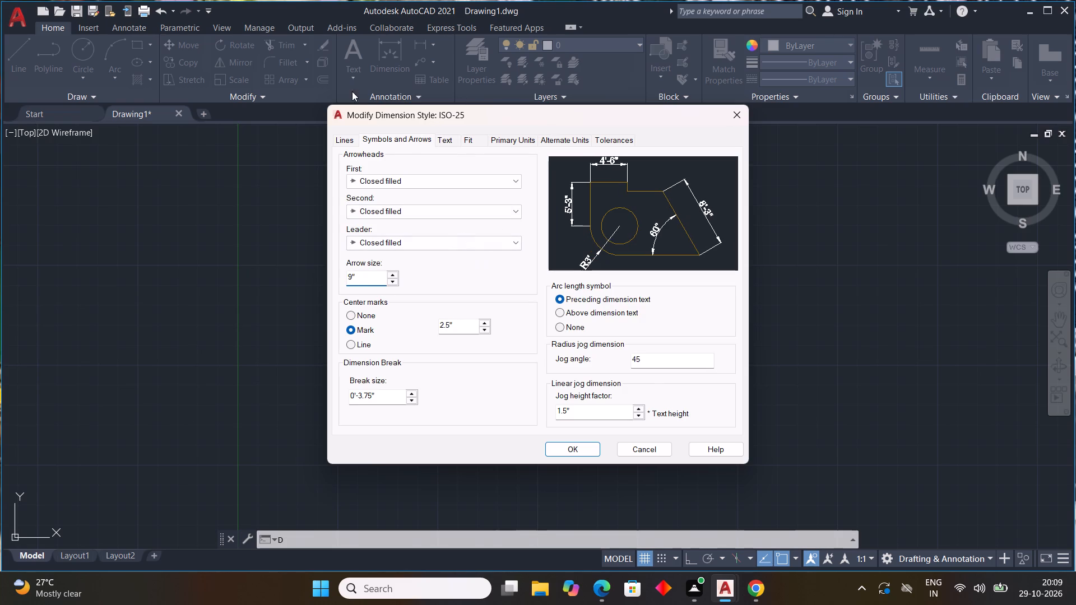
pyautogui.click(567, 449)
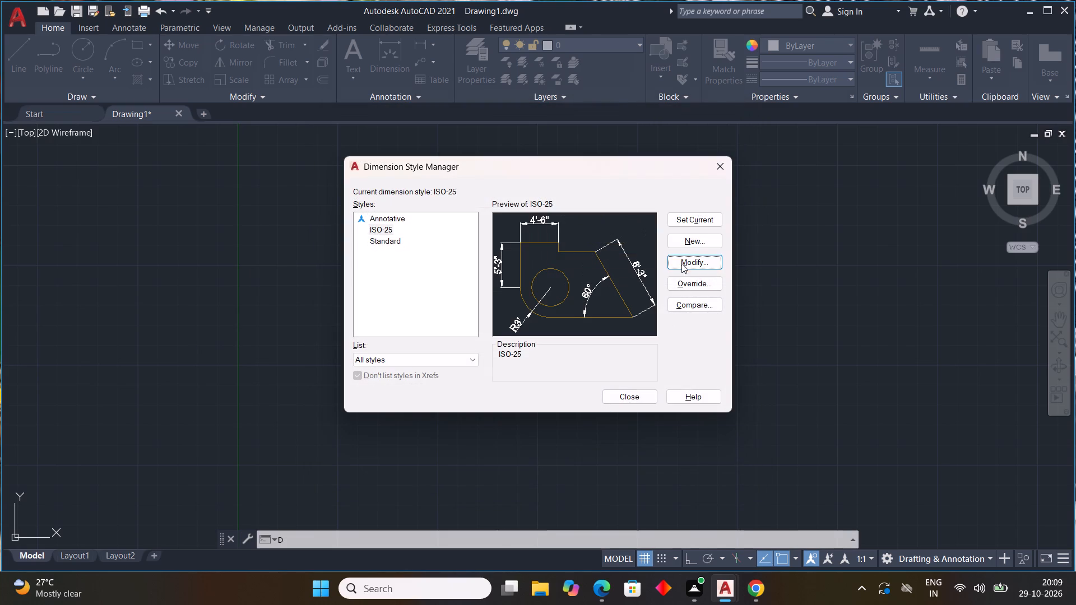
# Make ISO-25 the current dimension style and close the Dimension Style Manager.
pyautogui.tripleClick(694, 217)
pyautogui.click(694, 216)
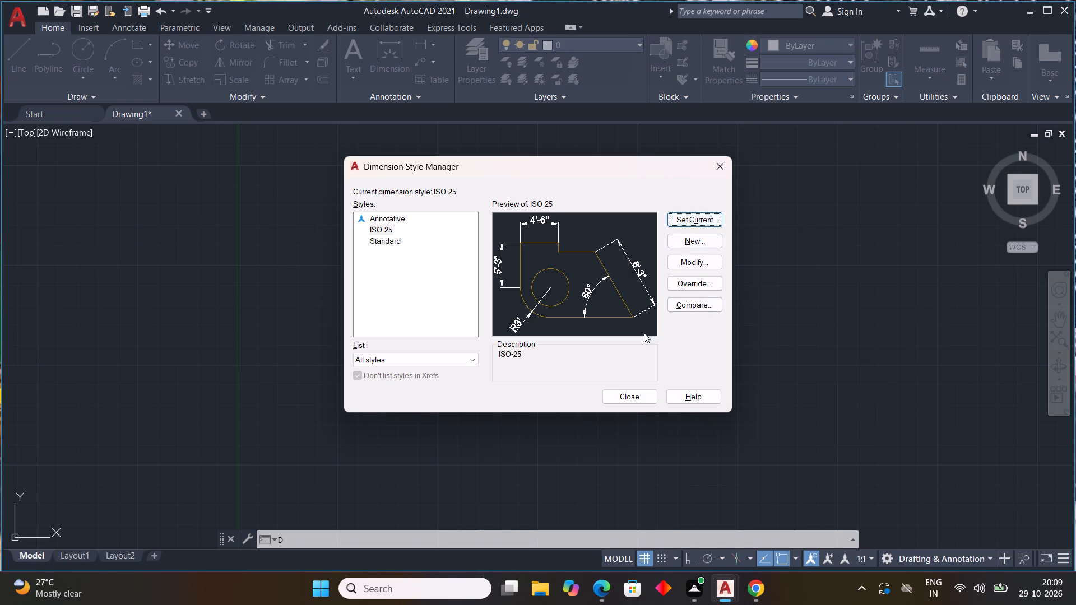
pyautogui.click(623, 391)
# Start a line in empty model space and, with Ortho on, draw a 30' horizontal bottom edge towards the right.
pyautogui.scroll(-3, 610, 293)
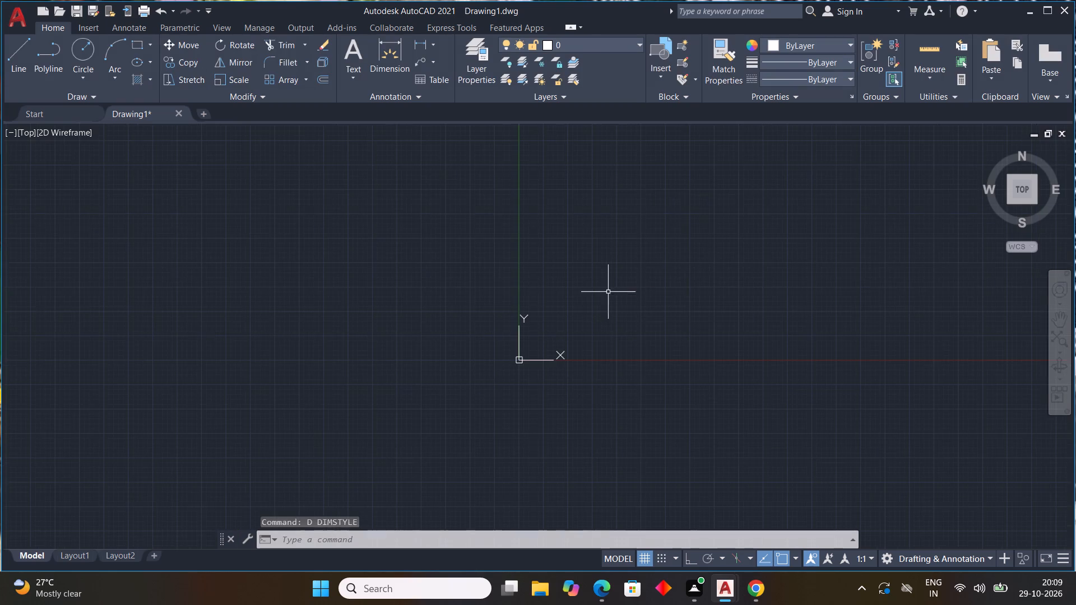
pyautogui.moveTo(658, 294); pyautogui.dragTo(351, 522, button='middle')
pyautogui.moveTo(663, 358); pyautogui.dragTo(406, 423, button='middle')
pyautogui.moveTo(766, 290); pyautogui.dragTo(546, 306, button='middle')
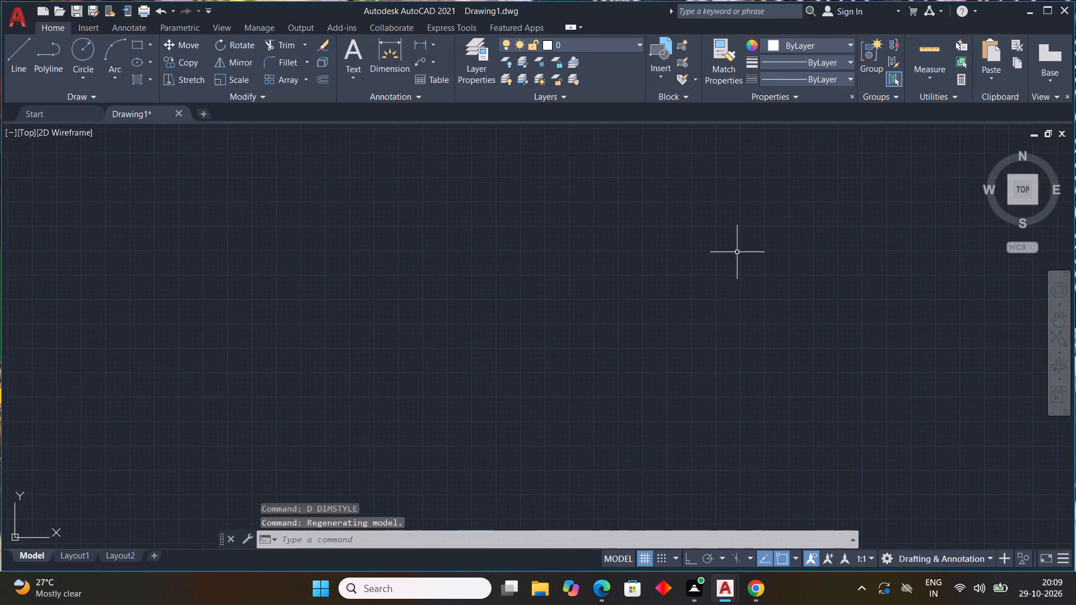
pyautogui.moveTo(715, 263); pyautogui.dragTo(642, 313, button='middle')
pyautogui.moveTo(704, 311); pyautogui.dragTo(655, 341, button='middle')
pyautogui.scroll(-3, 731, 305)
pyautogui.moveTo(790, 302); pyautogui.dragTo(643, 353, button='middle')
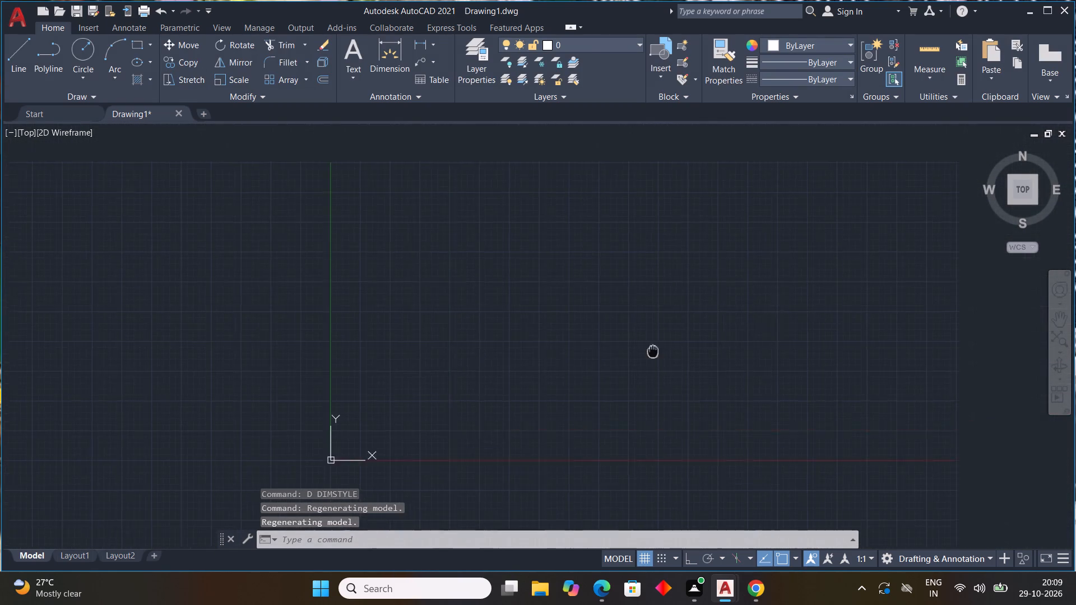
pyautogui.moveTo(643, 353); pyautogui.dragTo(389, 401, button='middle')
pyautogui.moveTo(690, 292); pyautogui.dragTo(534, 375, button='middle')
pyautogui.scroll(-1, 576, 355)
pyautogui.moveTo(871, 263); pyautogui.dragTo(630, 334, button='middle')
pyautogui.moveTo(780, 294); pyautogui.dragTo(564, 332, button='middle')
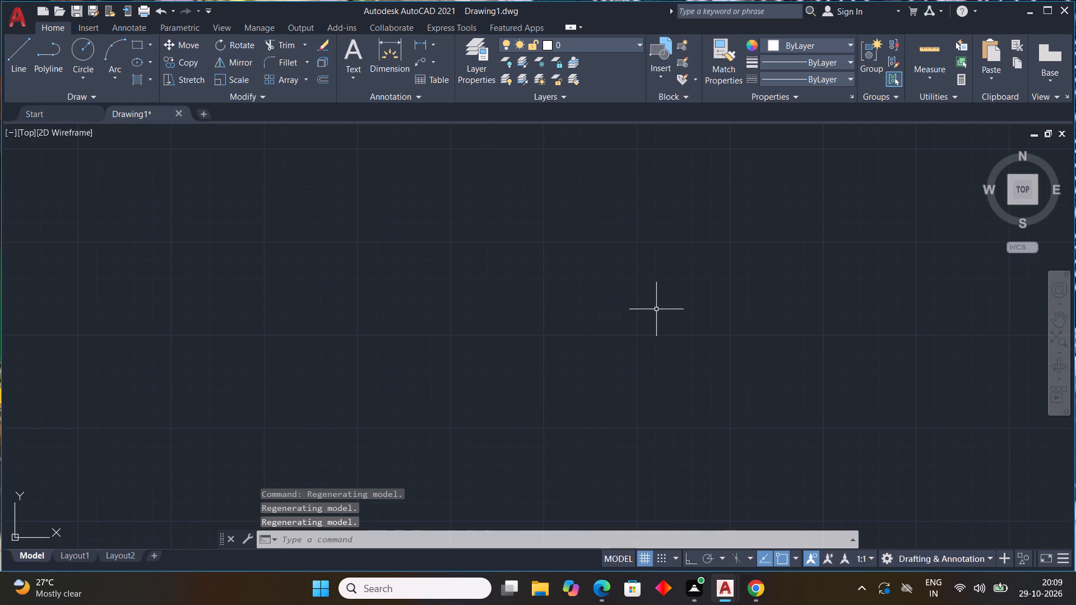
pyautogui.write('L')
pyautogui.press('space')
pyautogui.click(379, 357)
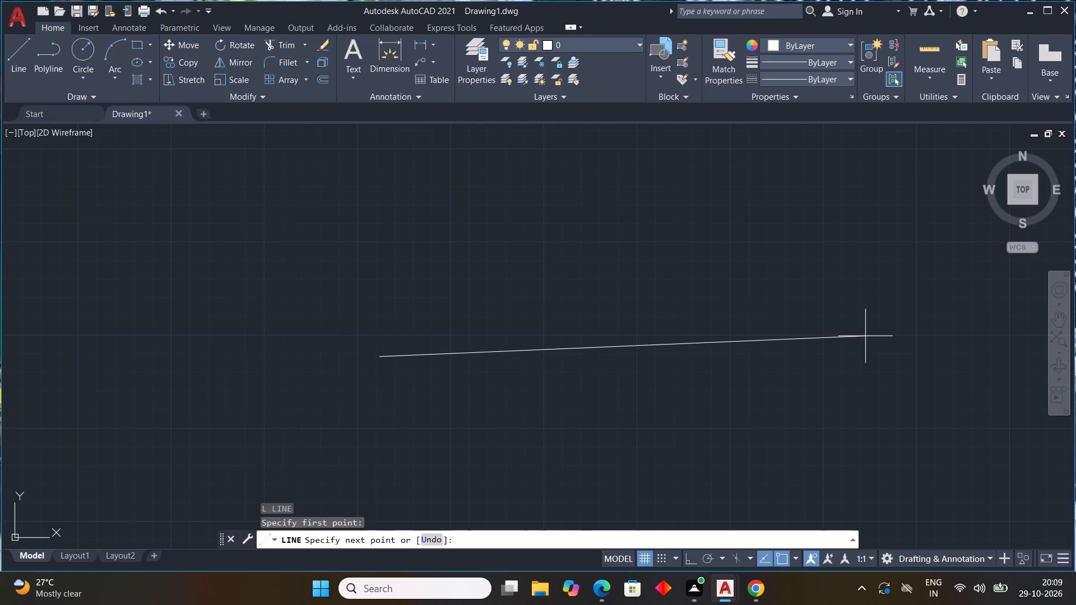
pyautogui.press('F8')
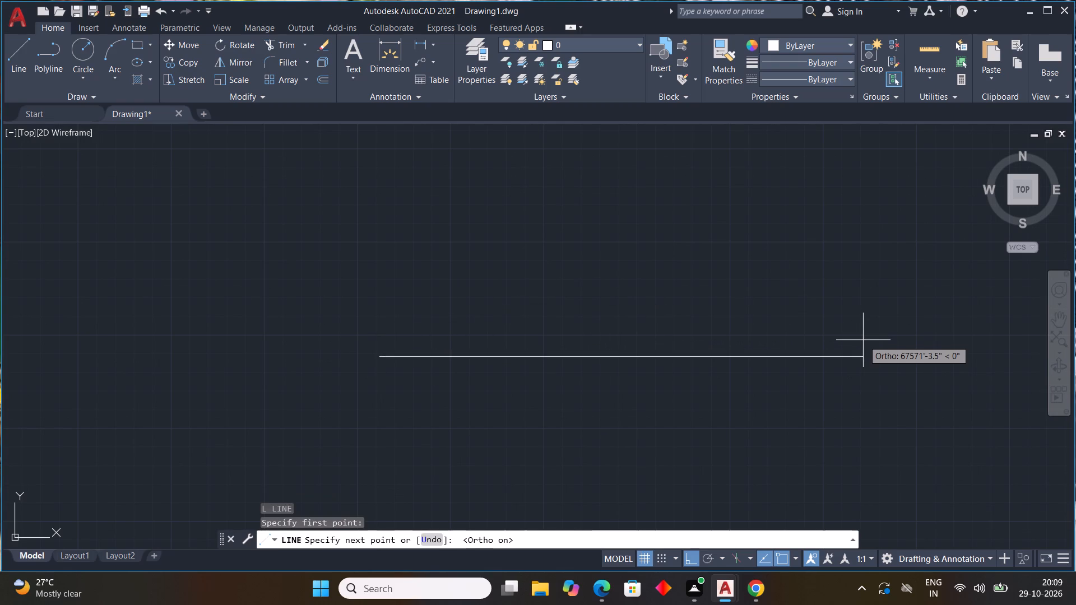
pyautogui.write("30'")
pyautogui.press('Return')
# Continue the line 40' up, 30' to the left and back down to the start point to close the rectangle.
pyautogui.scroll(4, 381, 366)
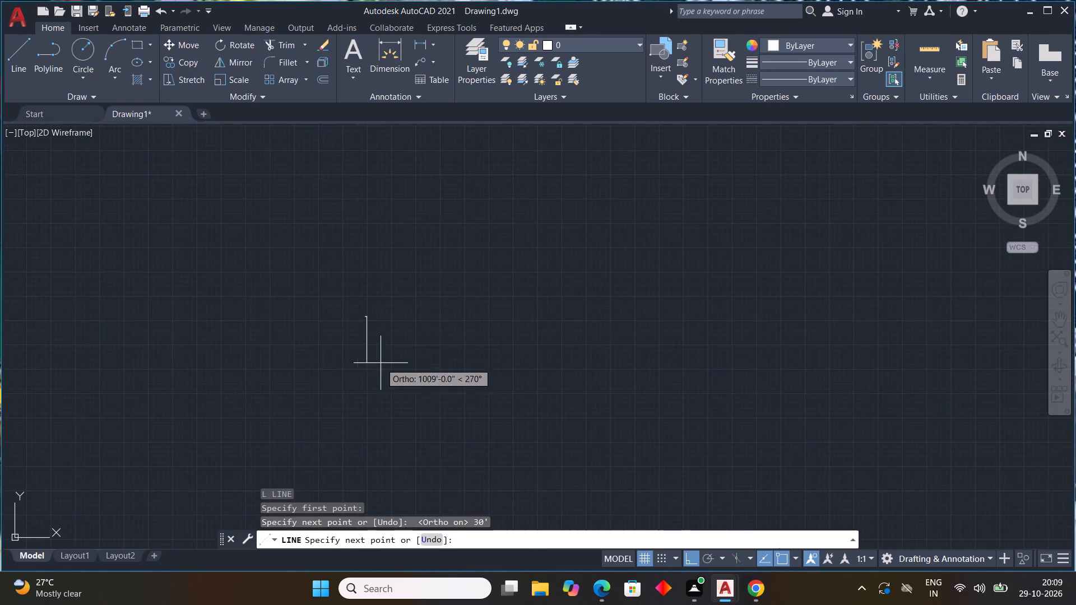
pyautogui.scroll(4, 363, 311)
pyautogui.moveTo(392, 318); pyautogui.dragTo(539, 358, button='middle')
pyautogui.scroll(4, 531, 380)
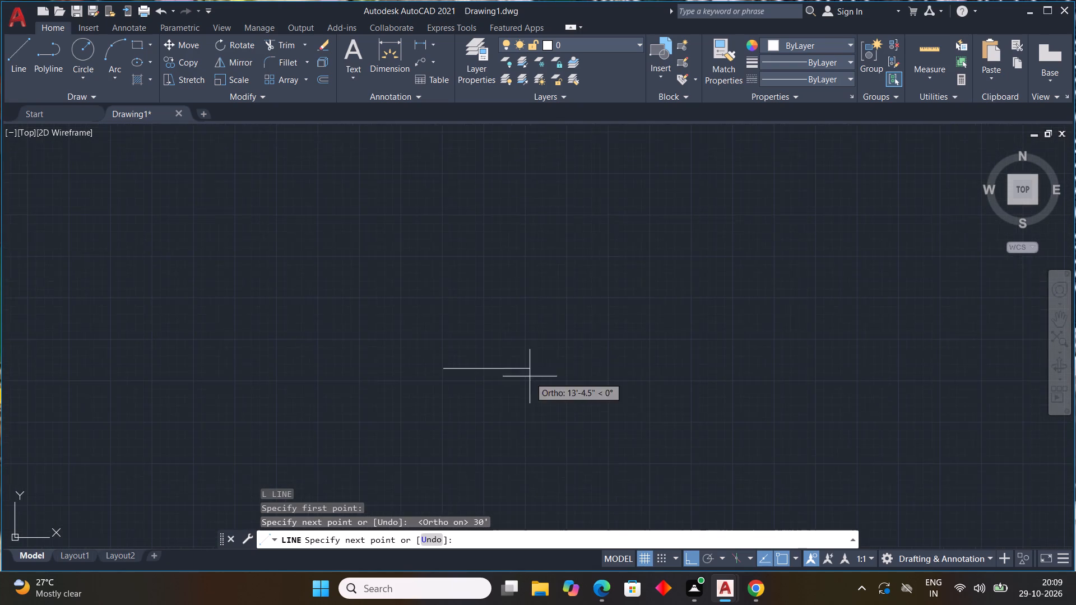
pyautogui.write("40'")
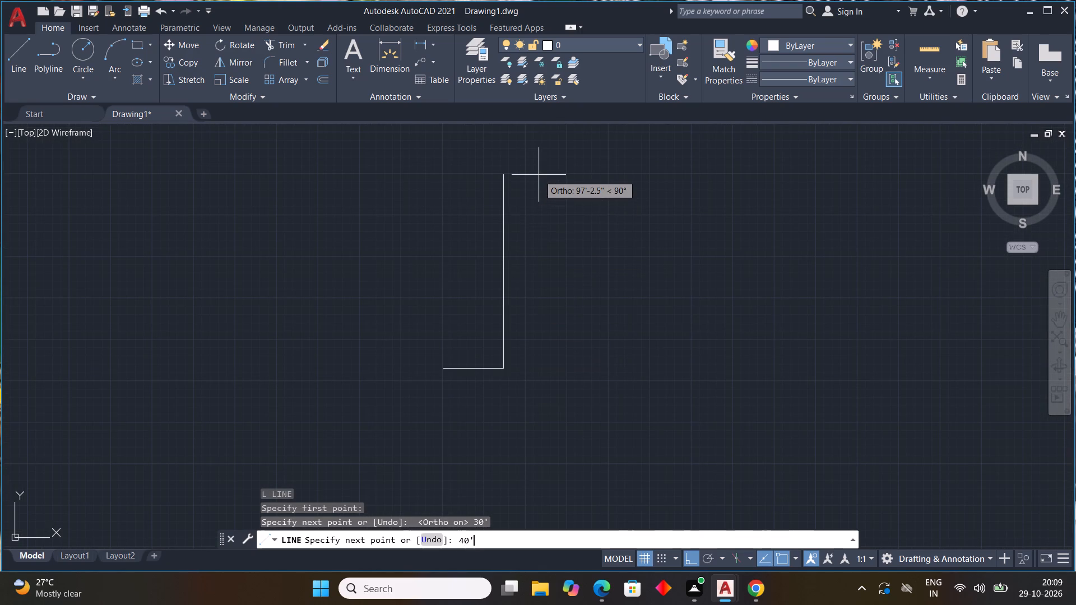
pyautogui.press('Return')
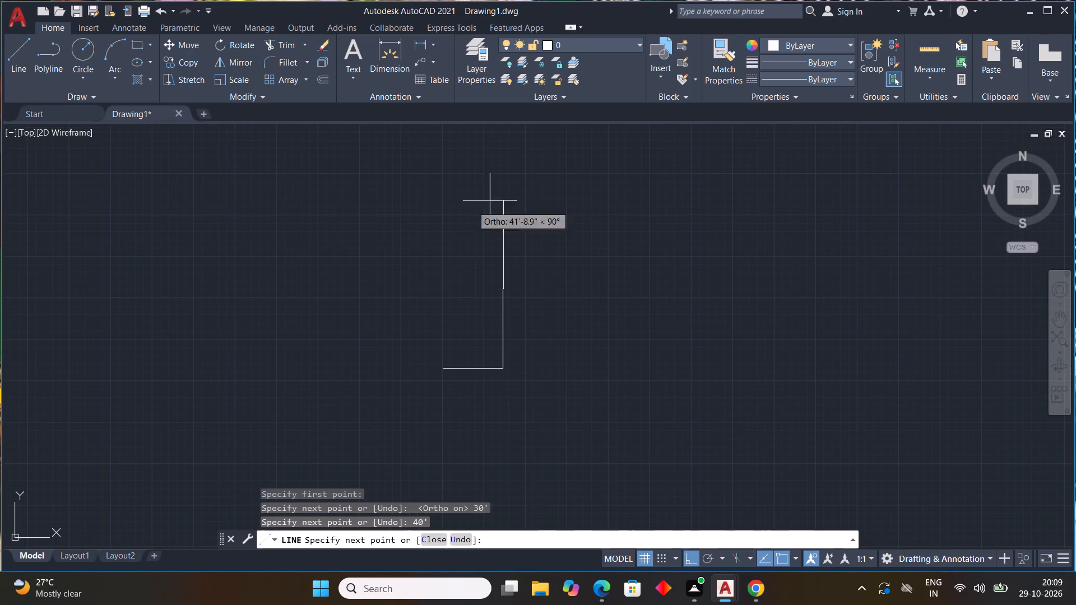
pyautogui.press('3')
pyautogui.write("0'")
pyautogui.press('Return')
pyautogui.scroll(1, 451, 364)
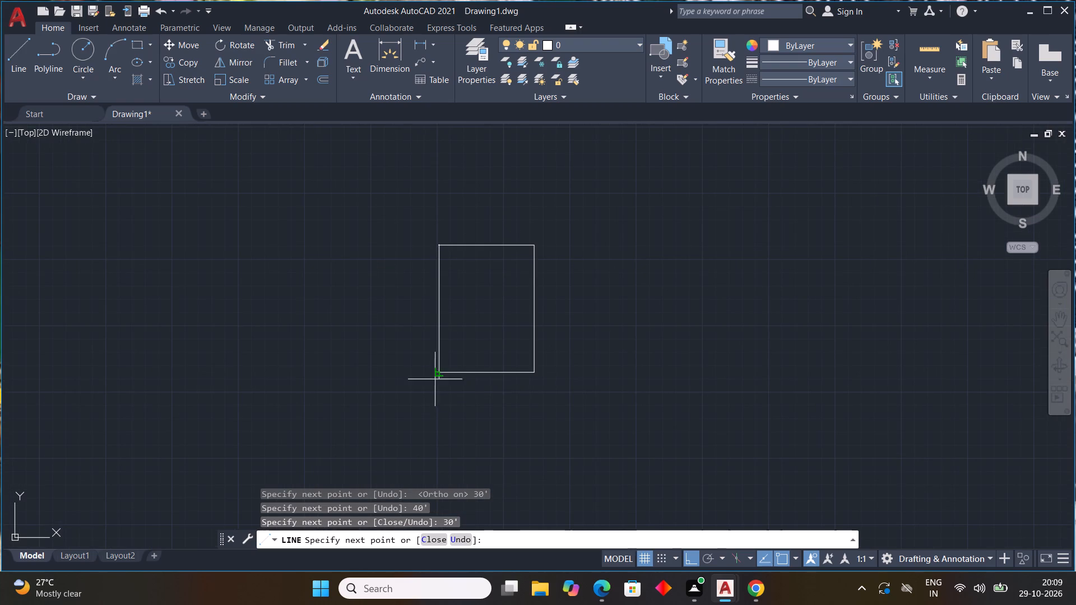
pyautogui.scroll(5, 438, 370)
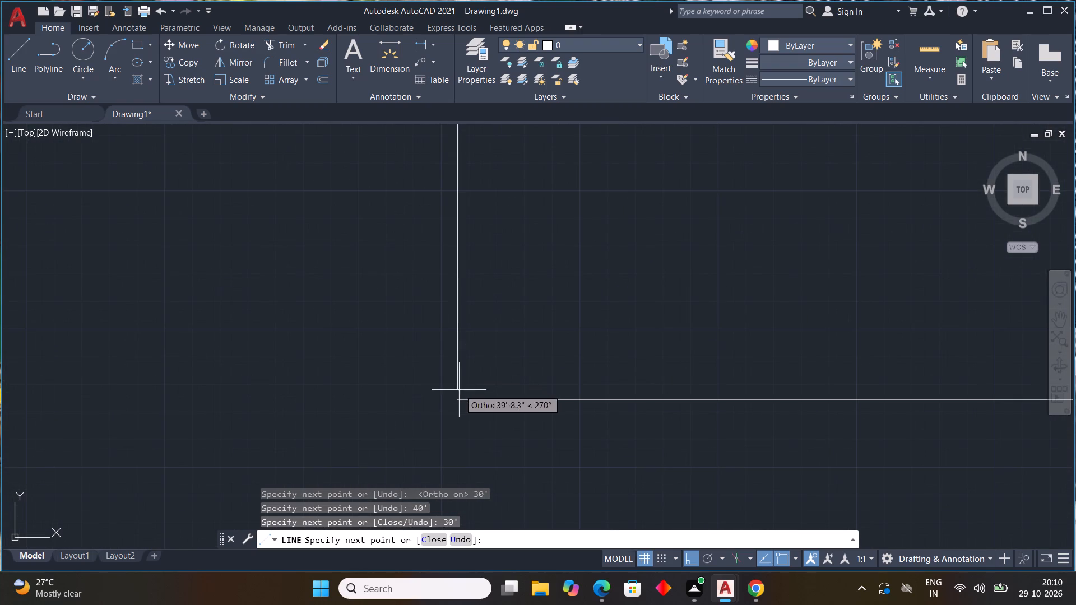
pyautogui.click(457, 399)
pyautogui.press('Escape')
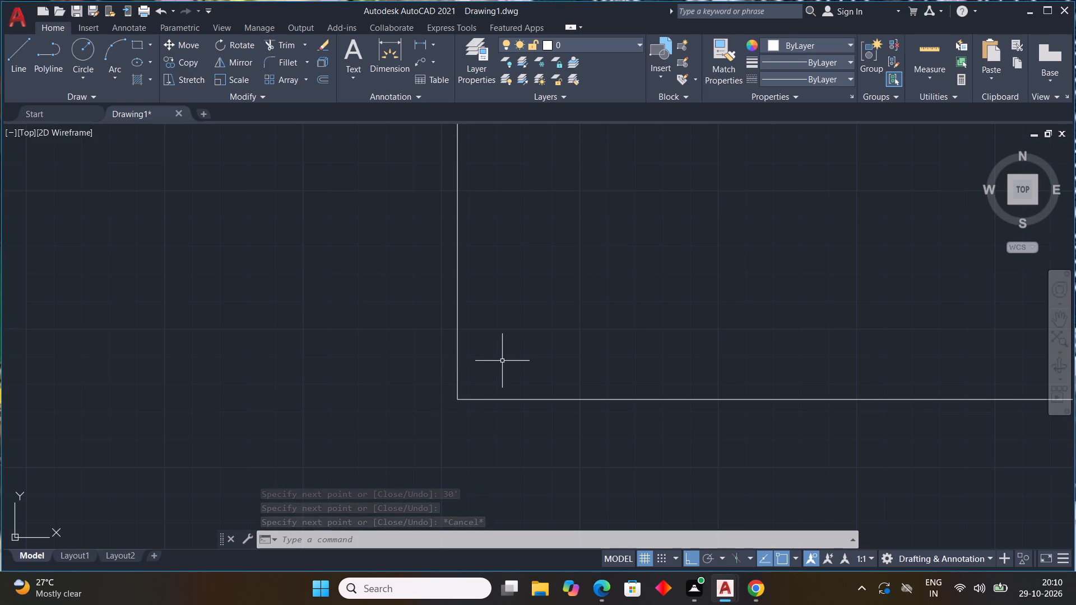
pyautogui.press('Escape')
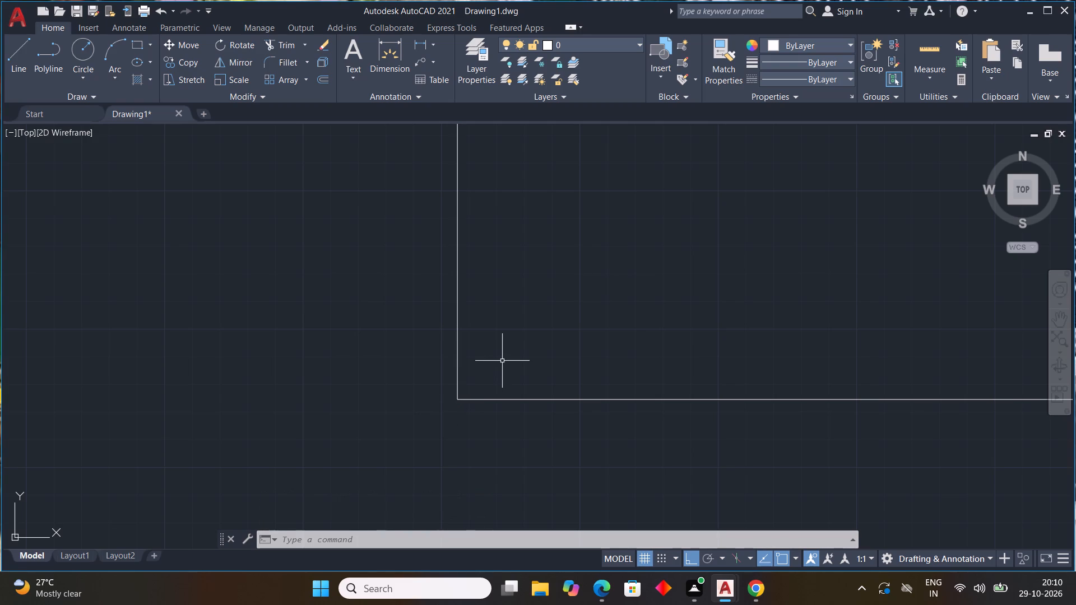
pyautogui.press('Escape')
pyautogui.press('Escape')
pyautogui.press('Escape')
pyautogui.scroll(-4, 651, 294)
pyautogui.moveTo(698, 282); pyautogui.dragTo(645, 344, button='middle')
pyautogui.middleClick(645, 344)
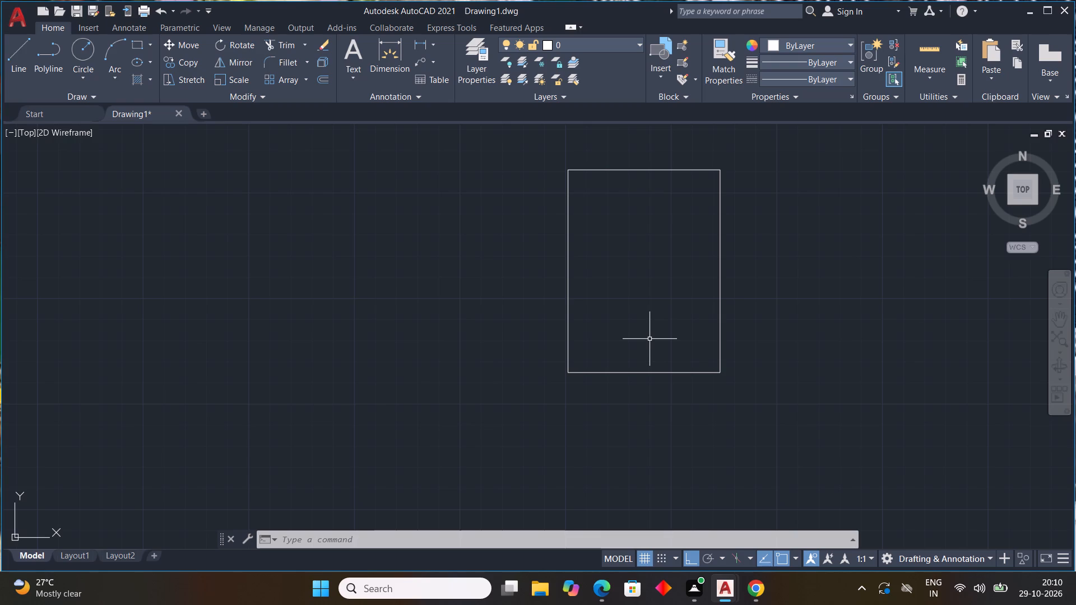
# Offset the rectangle's top edge 9" inward.
pyautogui.scroll(-2, 655, 279)
pyautogui.moveTo(655, 279); pyautogui.dragTo(597, 345, button='middle')
pyautogui.scroll(1, 611, 324)
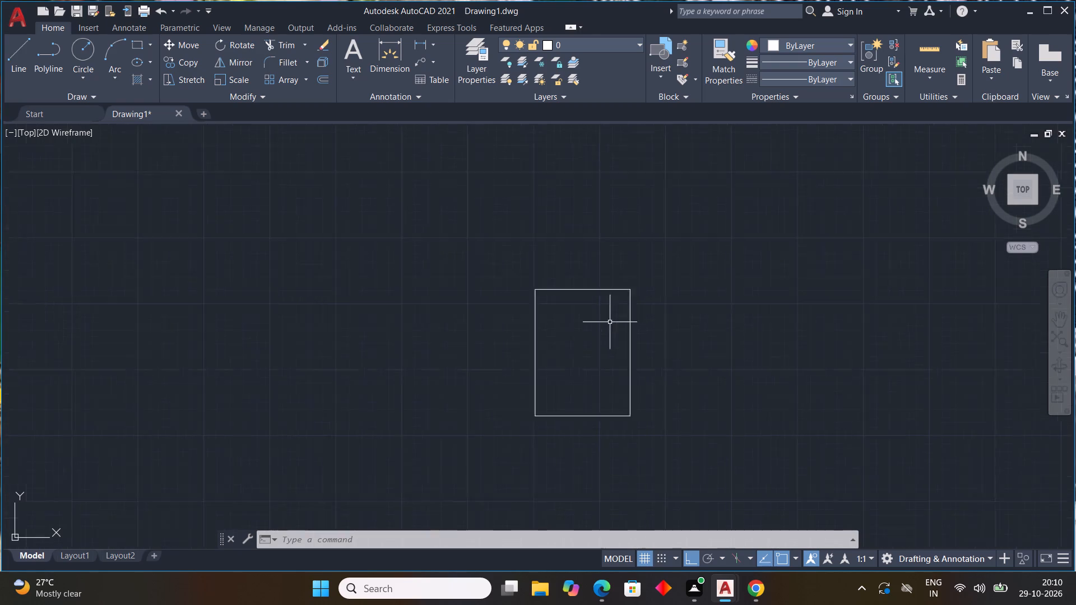
pyautogui.scroll(2, 610, 322)
pyautogui.press('Escape')
pyautogui.press('Escape')
pyautogui.press('Escape')
pyautogui.press('Escape')
pyautogui.press('Escape')
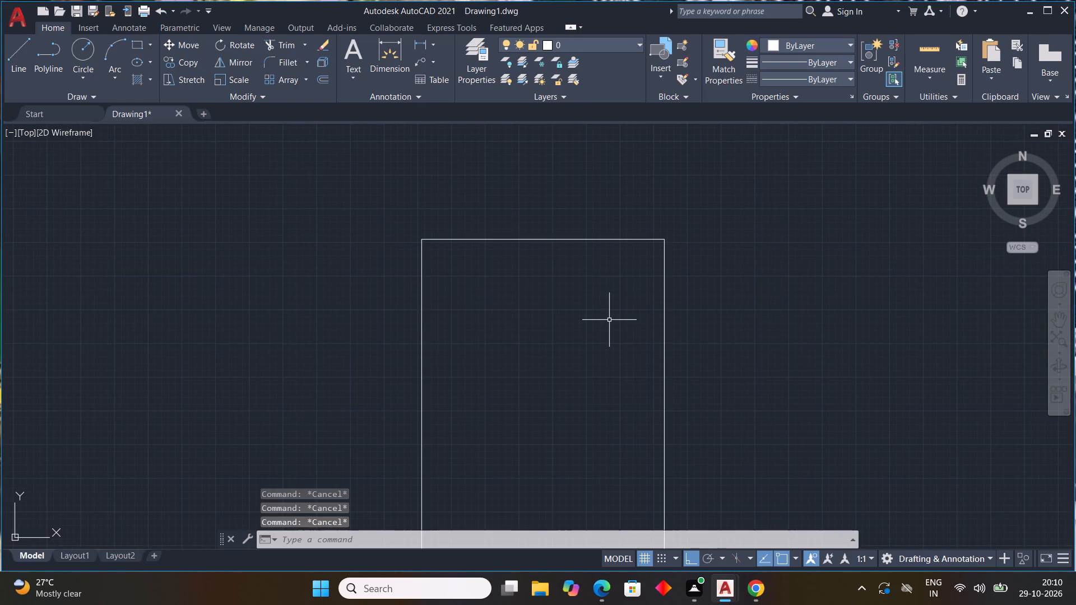
pyautogui.write('OFF')
pyautogui.press('space')
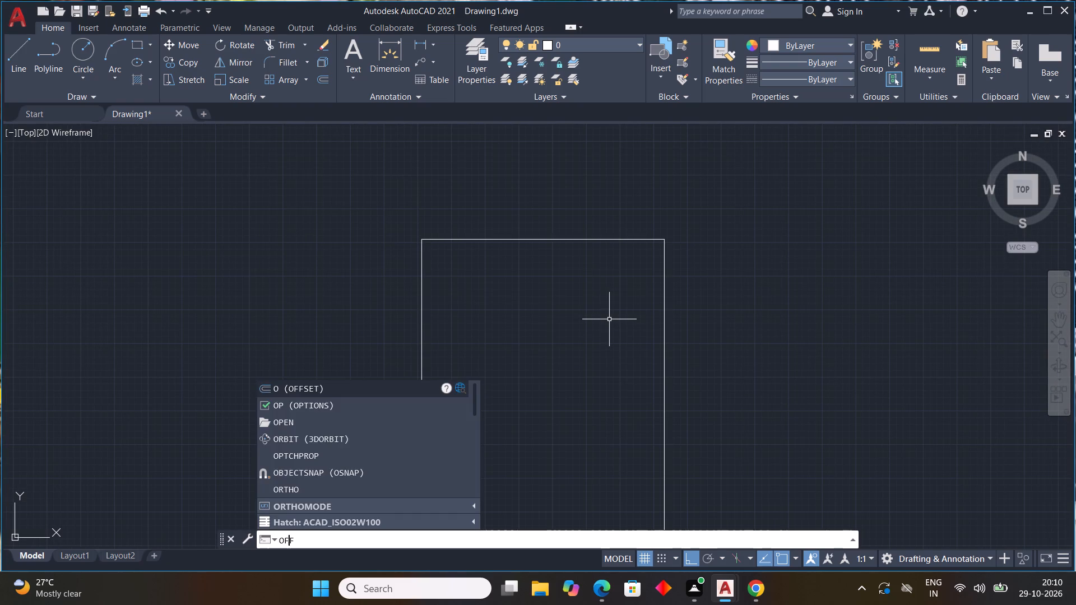
pyautogui.write('9"')
pyautogui.press('Return')
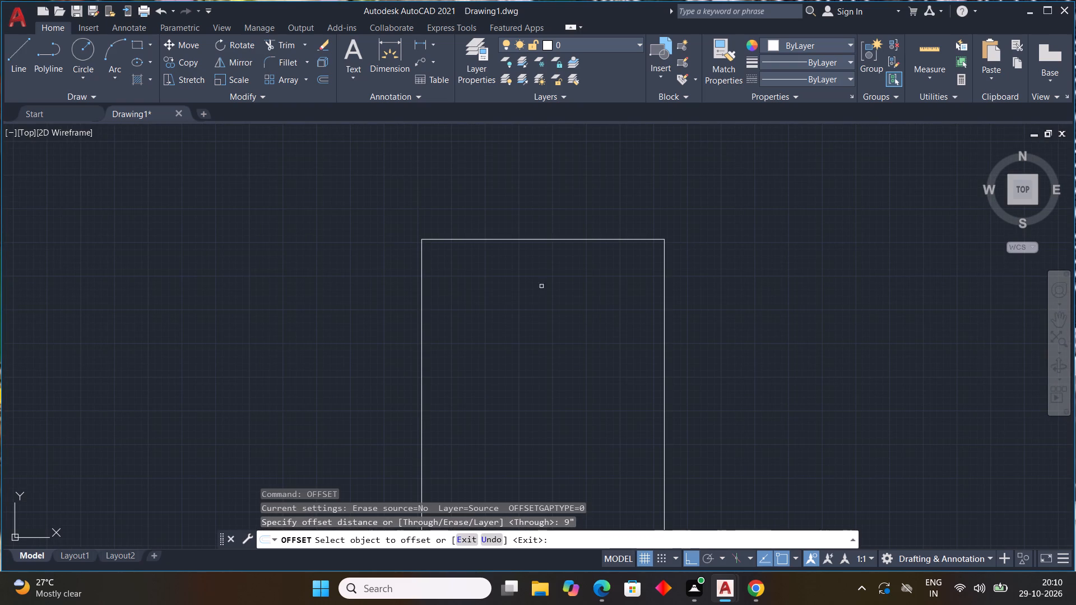
pyautogui.moveTo(530, 240); pyautogui.dragTo(534, 256)
pyautogui.click(536, 291)
# Offset the rectangle's right and left edges inward by the same 9" and end the Offset command.
pyautogui.moveTo(582, 303); pyautogui.dragTo(582, 301, button='middle')
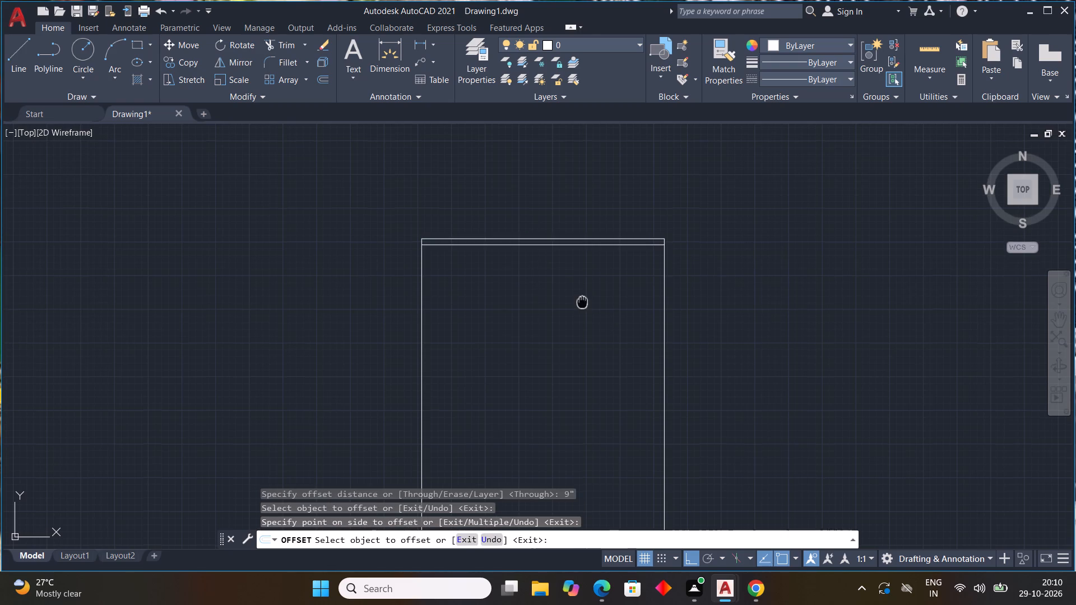
pyautogui.moveTo(582, 301); pyautogui.dragTo(582, 206, button='middle')
pyautogui.click(665, 256)
pyautogui.click(576, 255)
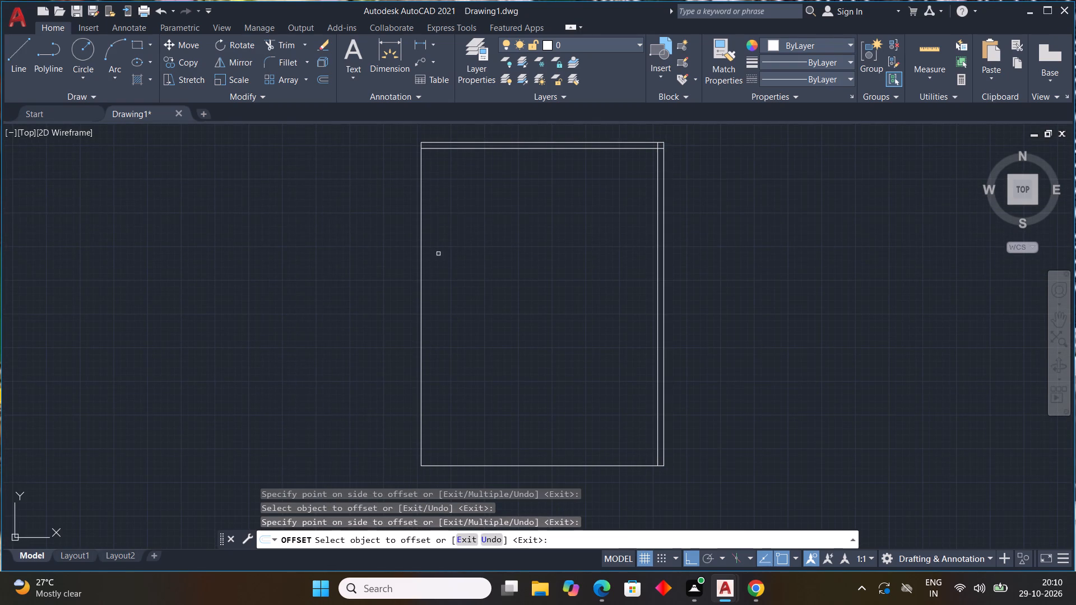
pyautogui.moveTo(420, 244); pyautogui.dragTo(430, 250)
pyautogui.click(468, 258)
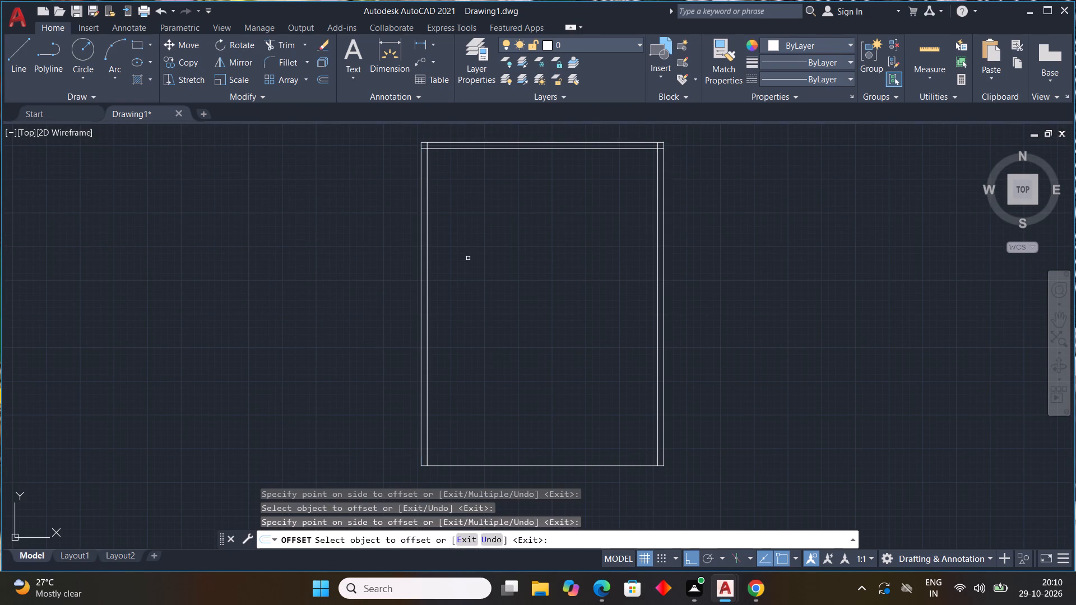
pyautogui.press('Escape')
pyautogui.press('Escape')
pyautogui.press('Escape')
pyautogui.press('Escape')
pyautogui.press('Escape')
pyautogui.press('Escape')
pyautogui.press('Escape')
pyautogui.press('Escape')
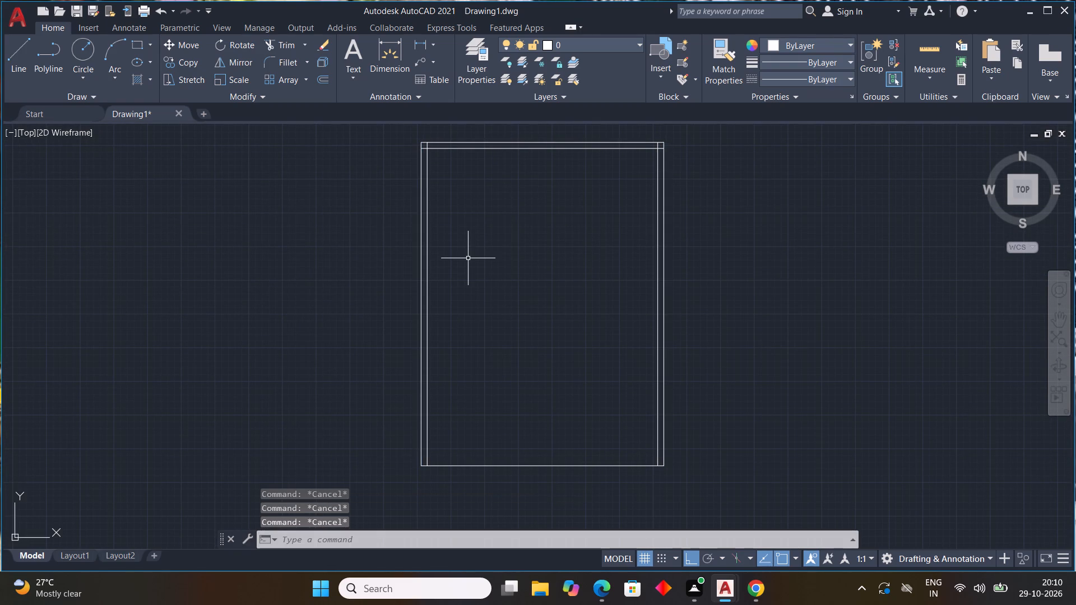
# Offset the rectangle's bottom edge inward by 9" to complete the inner wall outline.
pyautogui.press('space')
pyautogui.press('space')
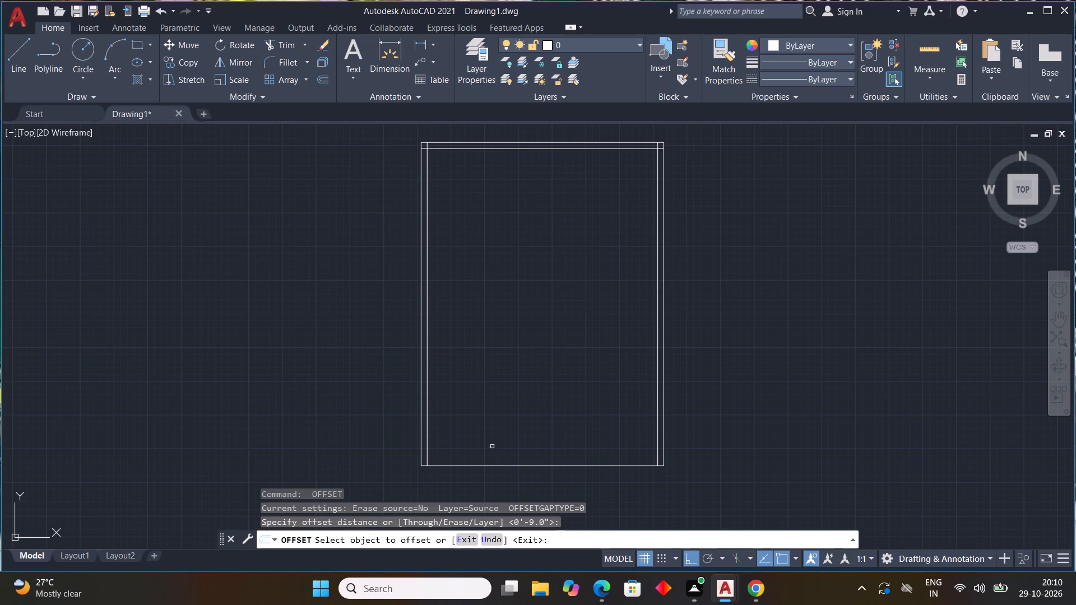
pyautogui.moveTo(500, 464); pyautogui.dragTo(498, 455)
pyautogui.click(497, 436)
pyautogui.press('Escape')
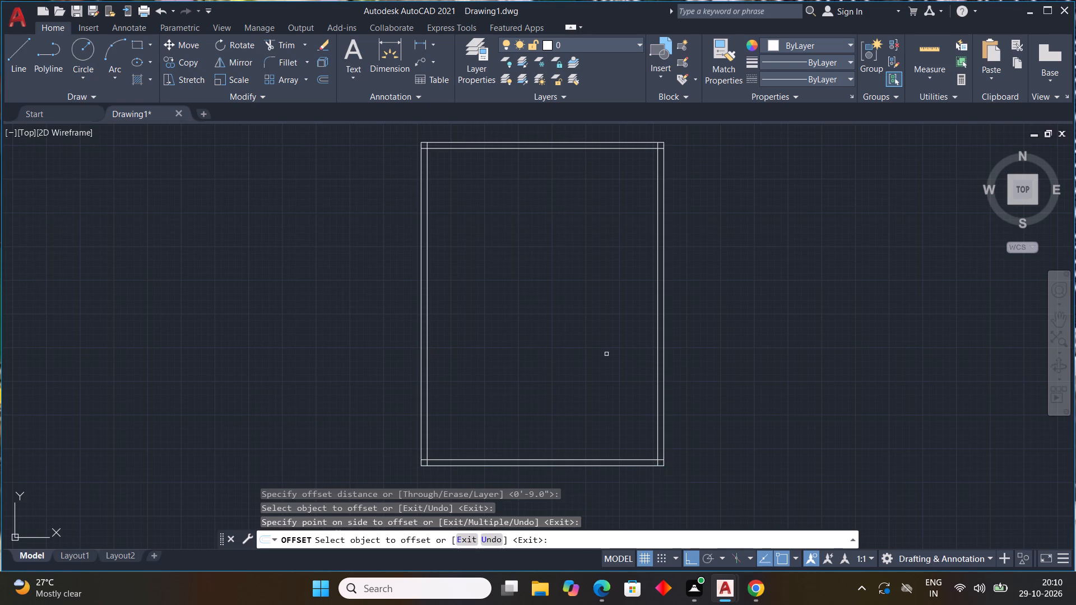
pyautogui.press('Escape')
pyautogui.press('Escape')
pyautogui.press('Escape')
pyautogui.press('Escape')
pyautogui.scroll(-1, 571, 333)
pyautogui.moveTo(571, 333); pyautogui.dragTo(537, 383, button='middle')
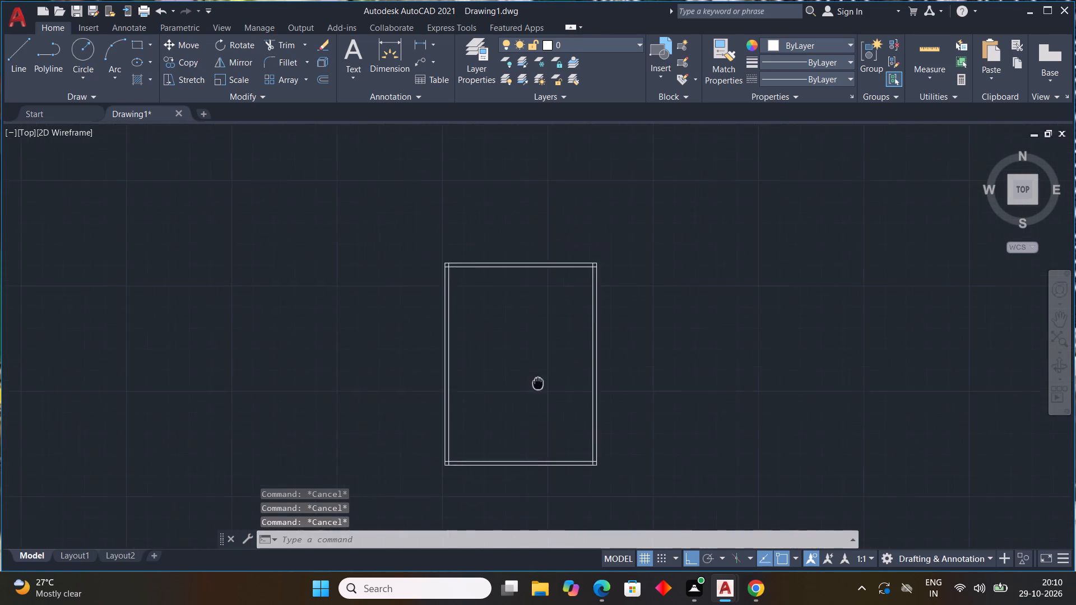
pyautogui.moveTo(537, 383); pyautogui.dragTo(538, 347, button='middle')
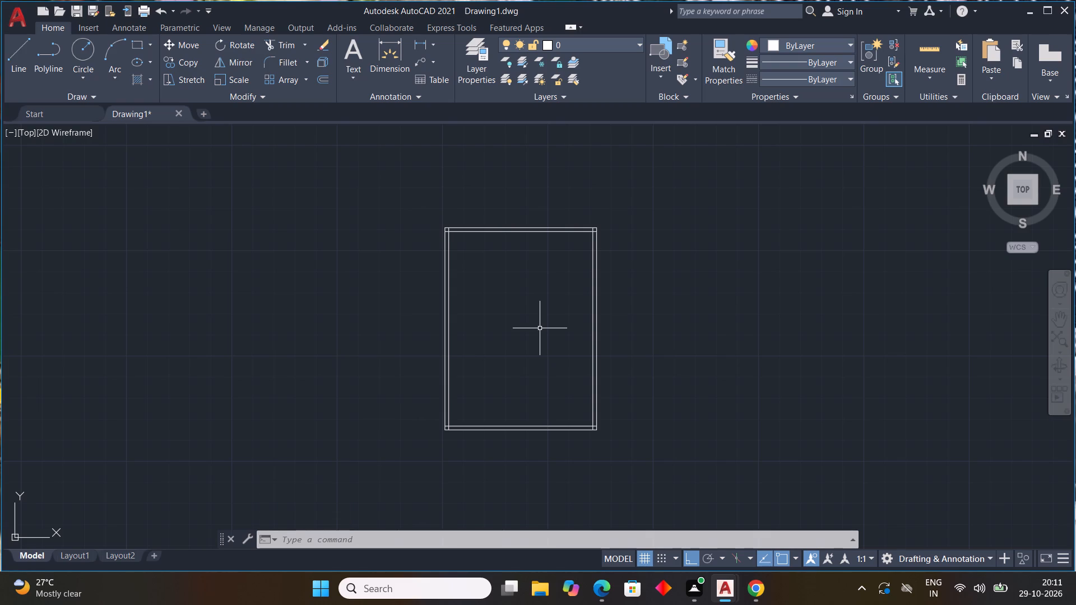
# Trim the overlapping inner wall lines at the outline's top-left and top-right corners.
pyautogui.write('TR')
pyautogui.press('space')
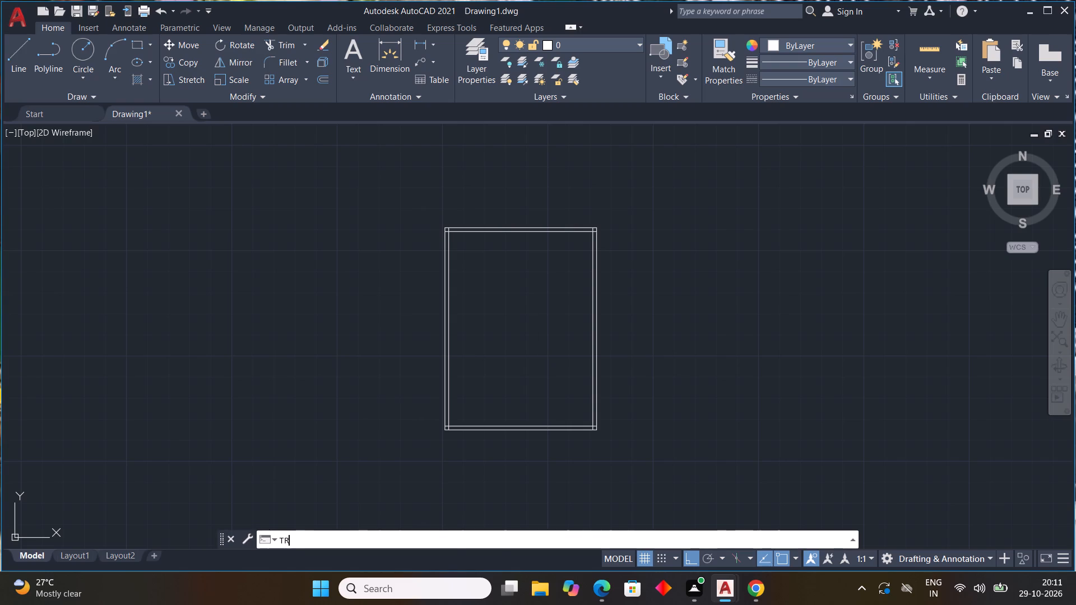
pyautogui.scroll(3, 452, 212)
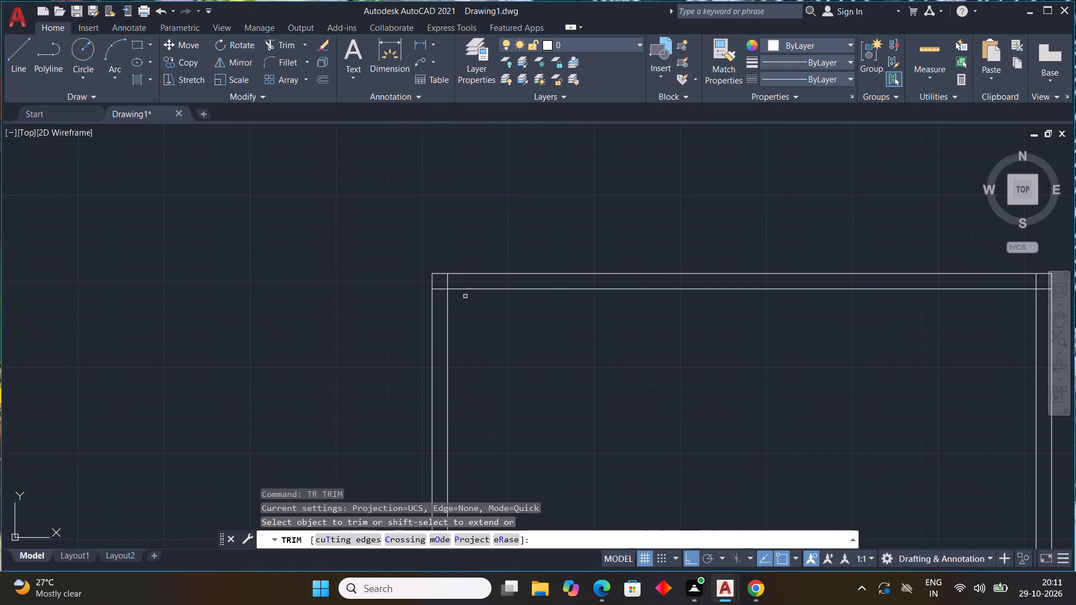
pyautogui.scroll(3, 454, 297)
pyautogui.moveTo(412, 291); pyautogui.dragTo(441, 241)
pyautogui.scroll(-4, 467, 274)
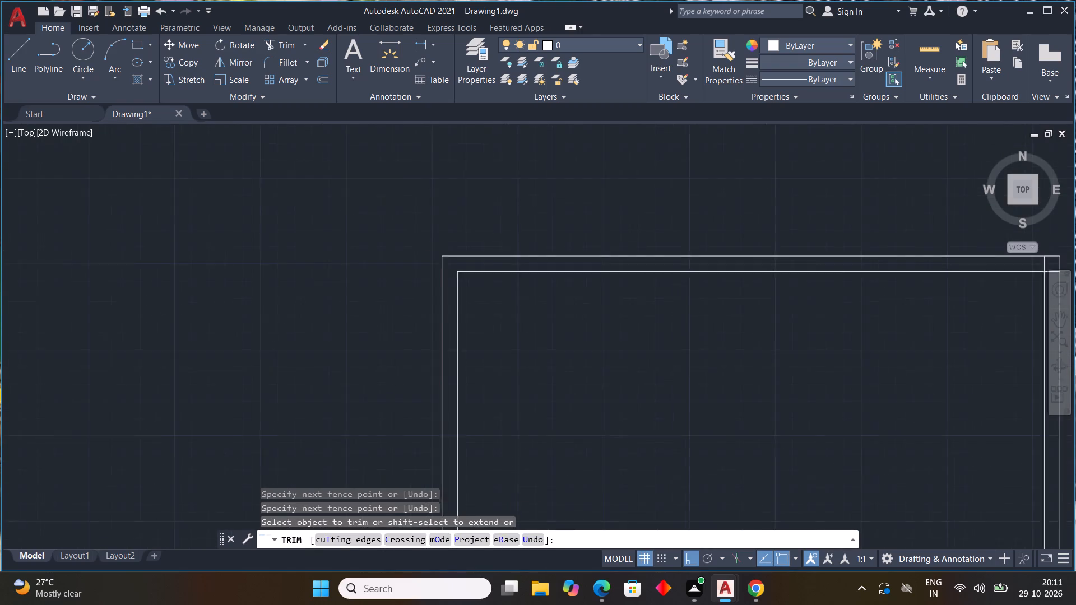
pyautogui.moveTo(769, 361); pyautogui.dragTo(571, 337, button='middle')
pyautogui.scroll(4, 619, 237)
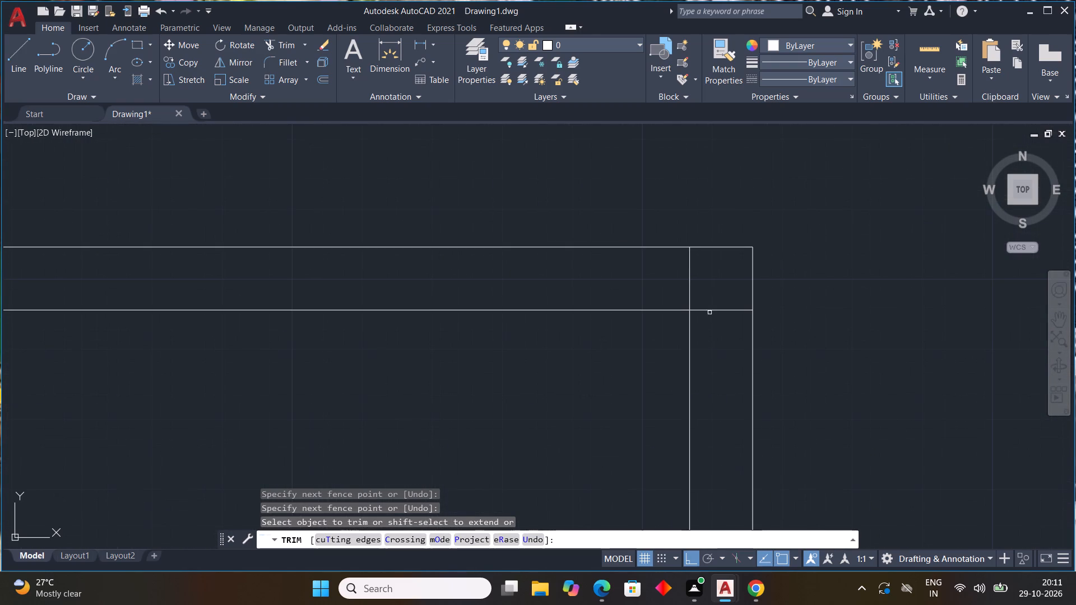
pyautogui.moveTo(715, 325); pyautogui.dragTo(665, 271)
# Trim the overlapping inner wall lines at the bottom-right and bottom-left corners and end the Trim command.
pyautogui.scroll(-4, 722, 307)
pyautogui.scroll(-2, 807, 288)
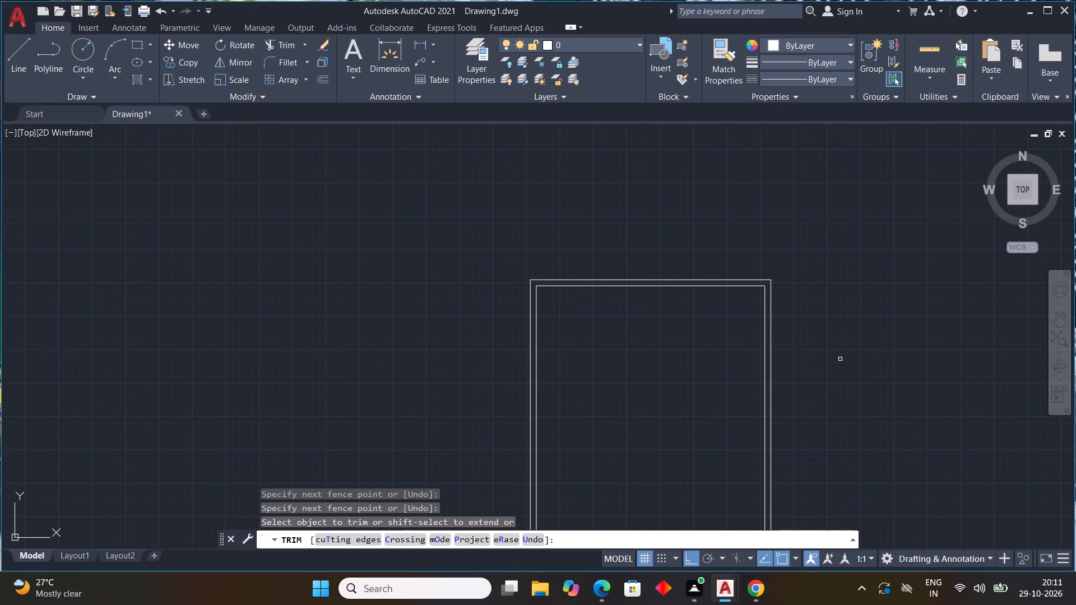
pyautogui.moveTo(837, 350); pyautogui.dragTo(746, 116, button='middle')
pyautogui.scroll(4, 668, 373)
pyautogui.moveTo(726, 295); pyautogui.dragTo(696, 317)
pyautogui.scroll(-3, 699, 361)
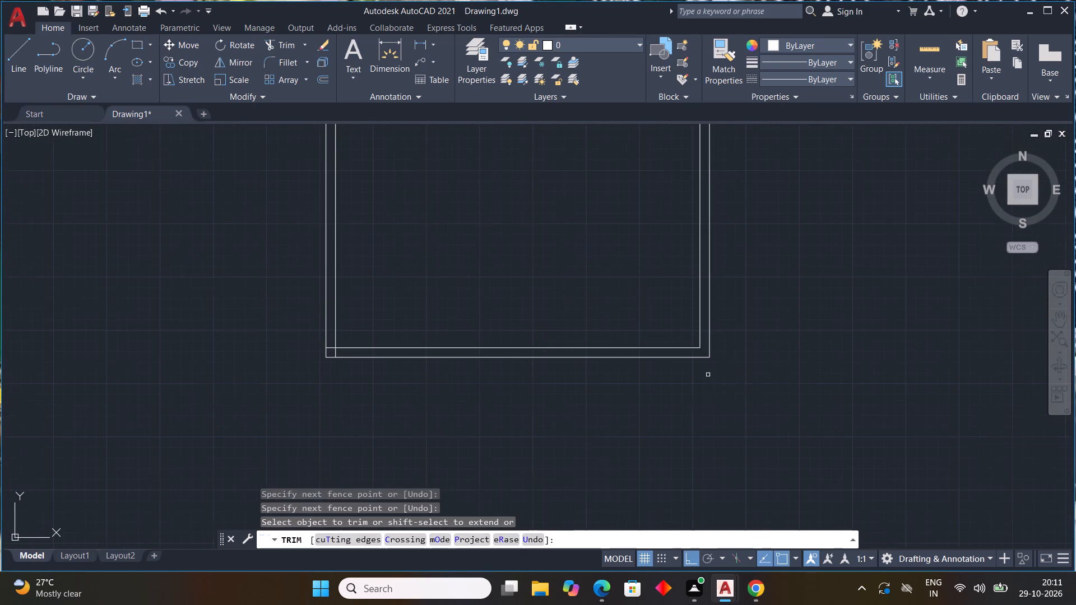
pyautogui.moveTo(460, 388); pyautogui.dragTo(595, 428, button='middle')
pyautogui.scroll(4, 473, 399)
pyautogui.moveTo(423, 309); pyautogui.dragTo(478, 368)
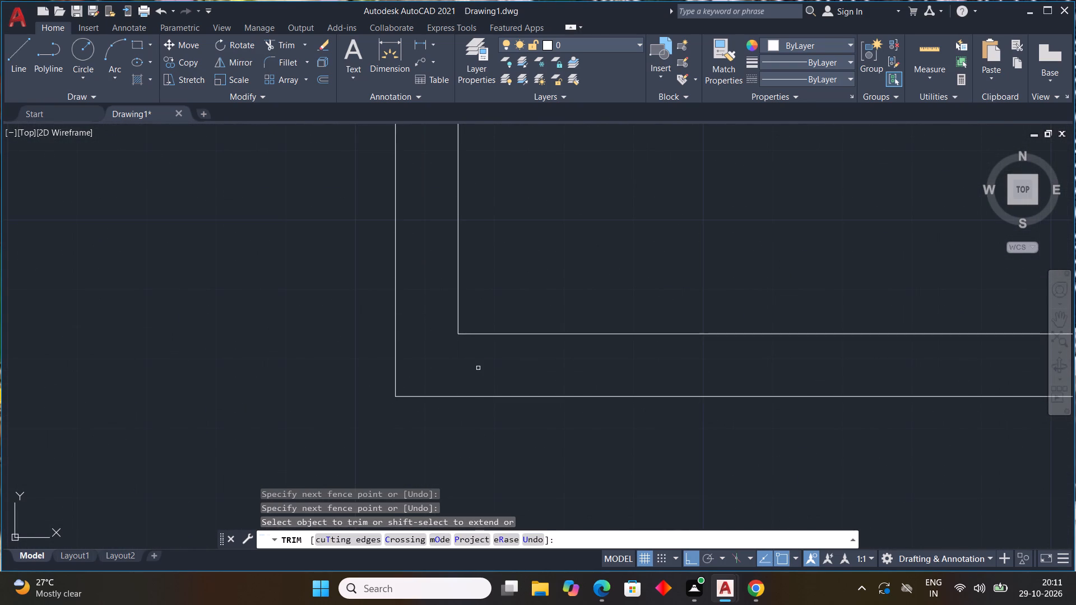
pyautogui.press('Escape')
# Draw a short vertical line from the inner bottom-left corner down to the outer bottom edge.
pyautogui.press('l')
pyautogui.press('space')
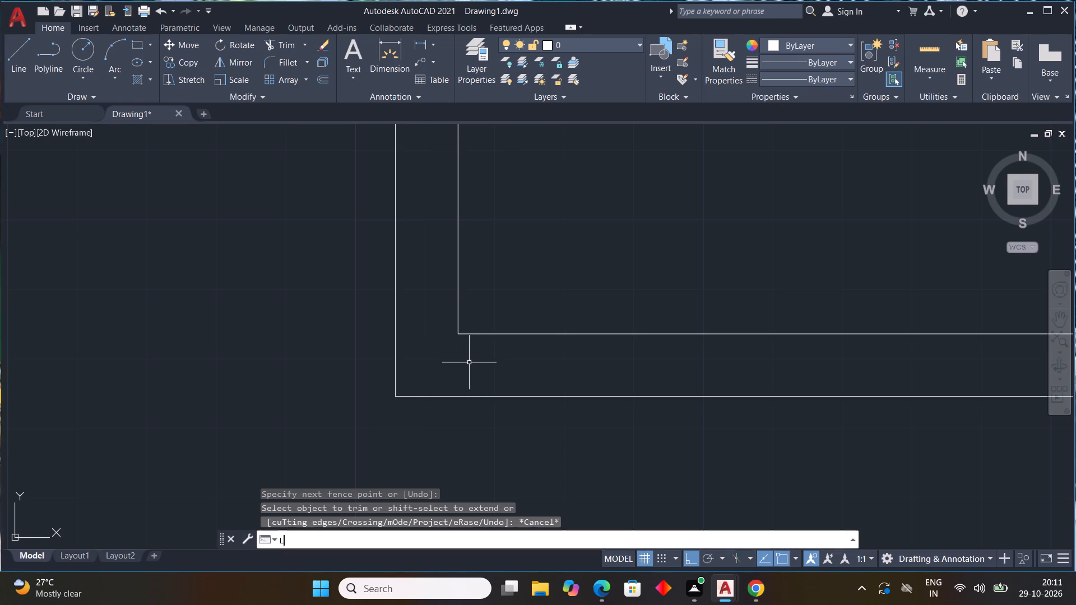
pyautogui.click(456, 333)
pyautogui.click(461, 401)
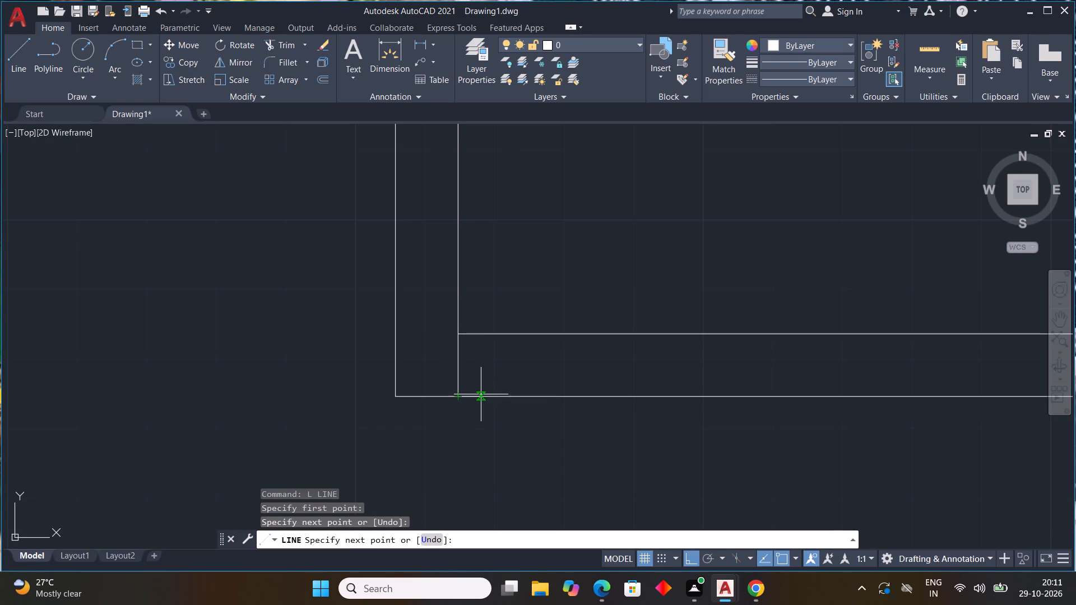
pyautogui.press('Escape')
pyautogui.press('Escape')
pyautogui.press('Escape')
# Offset the inner top wall line 4' down into the plan.
pyautogui.scroll(-4, 556, 337)
pyautogui.moveTo(599, 317); pyautogui.dragTo(550, 455, button='middle')
pyautogui.moveTo(618, 384); pyautogui.dragTo(563, 476, button='middle')
pyautogui.scroll(-1, 615, 390)
pyautogui.press('Escape')
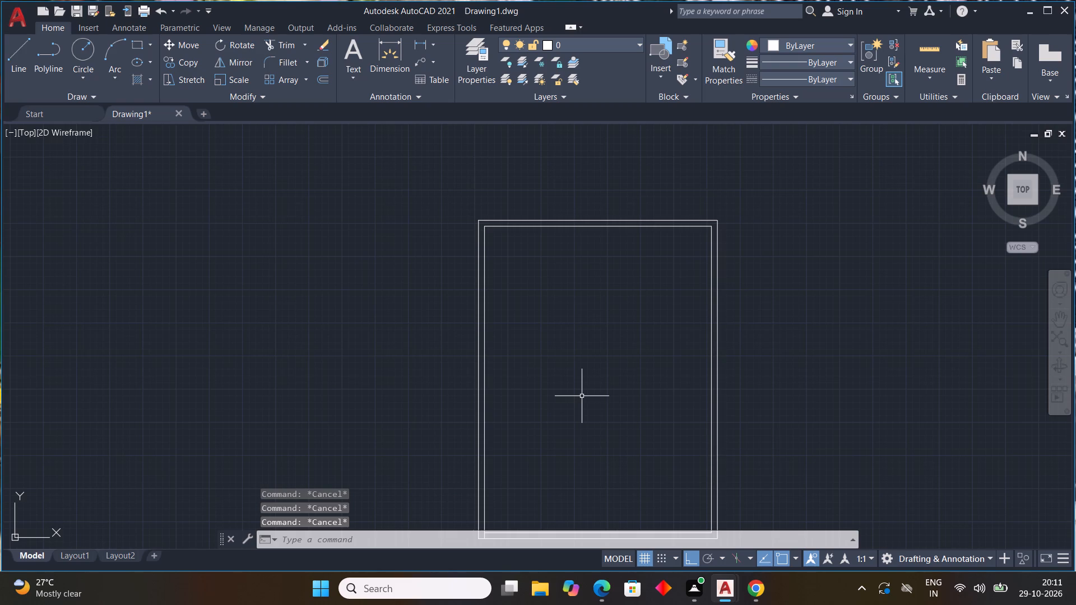
pyautogui.press('Escape')
pyautogui.press('Escape')
pyautogui.press('Escape')
pyautogui.press('Escape')
pyautogui.write('OFF')
pyautogui.press('space')
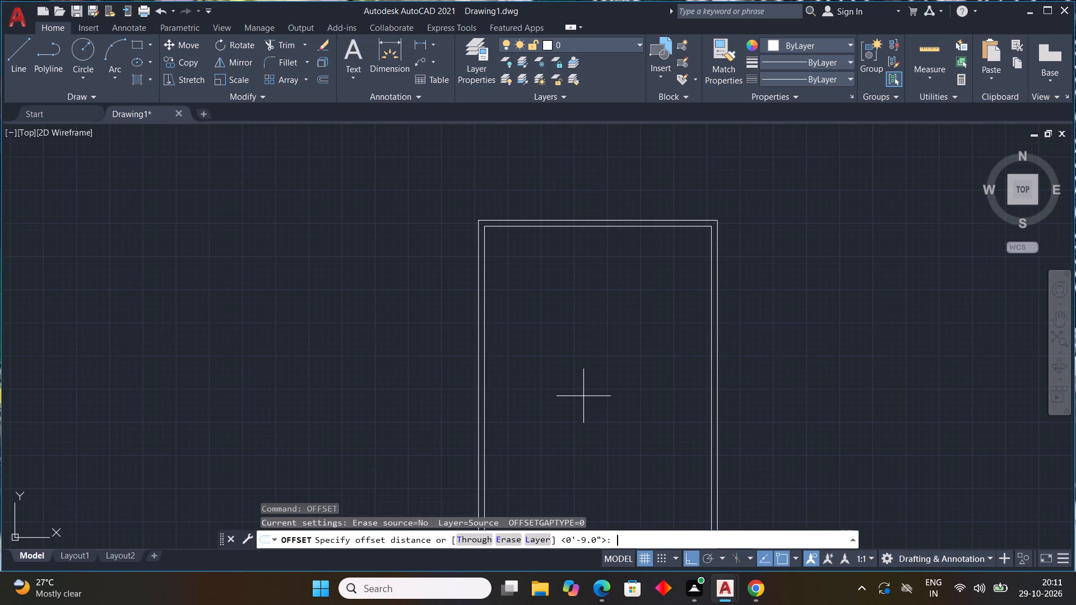
pyautogui.write("4'")
pyautogui.press('Return')
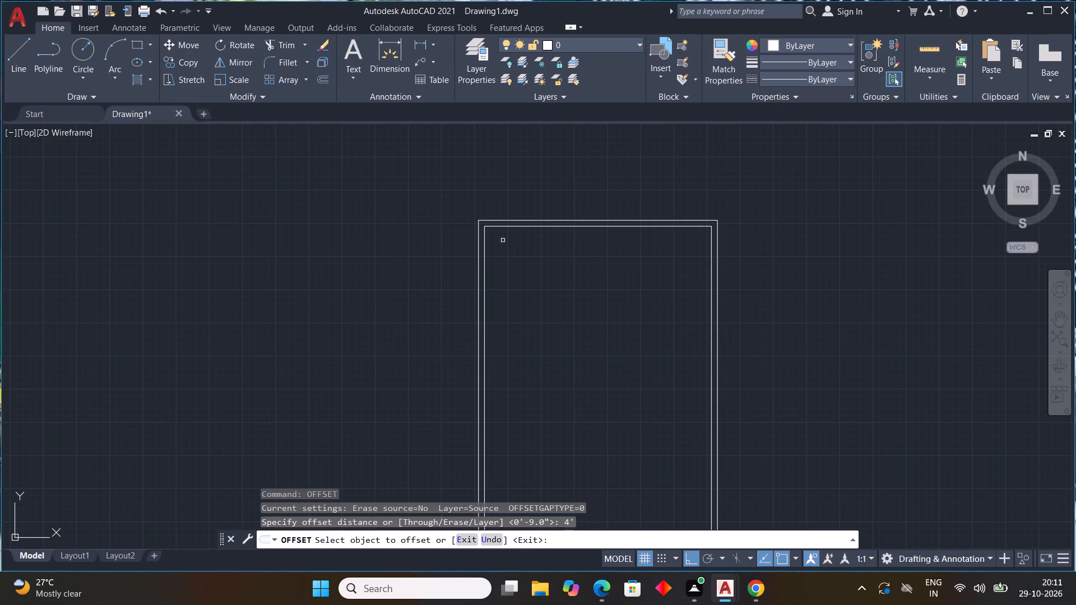
pyautogui.click(520, 228)
pyautogui.click(532, 291)
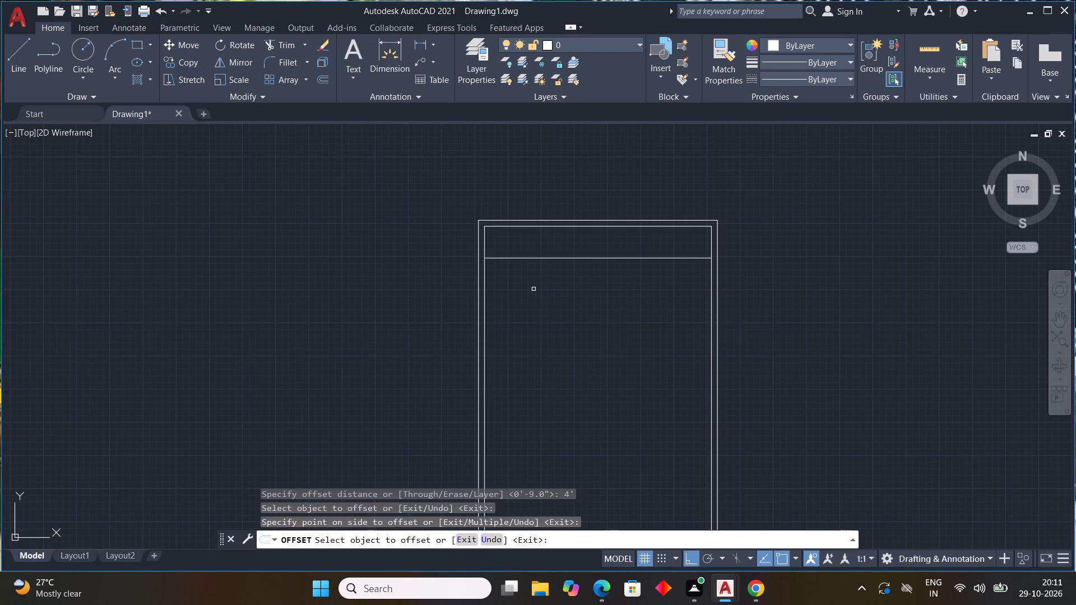
pyautogui.press('Escape')
pyautogui.press('Escape')
pyautogui.press('Escape')
pyautogui.press('Escape')
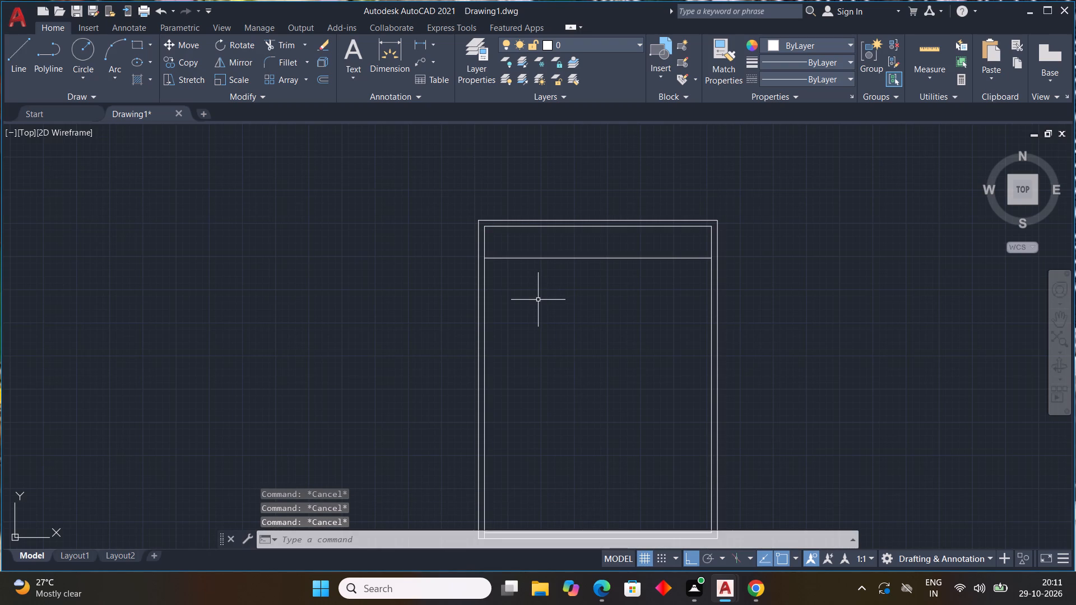
# Offset the new interior horizontal line 9" downward to form a partition wall.
pyautogui.press('space')
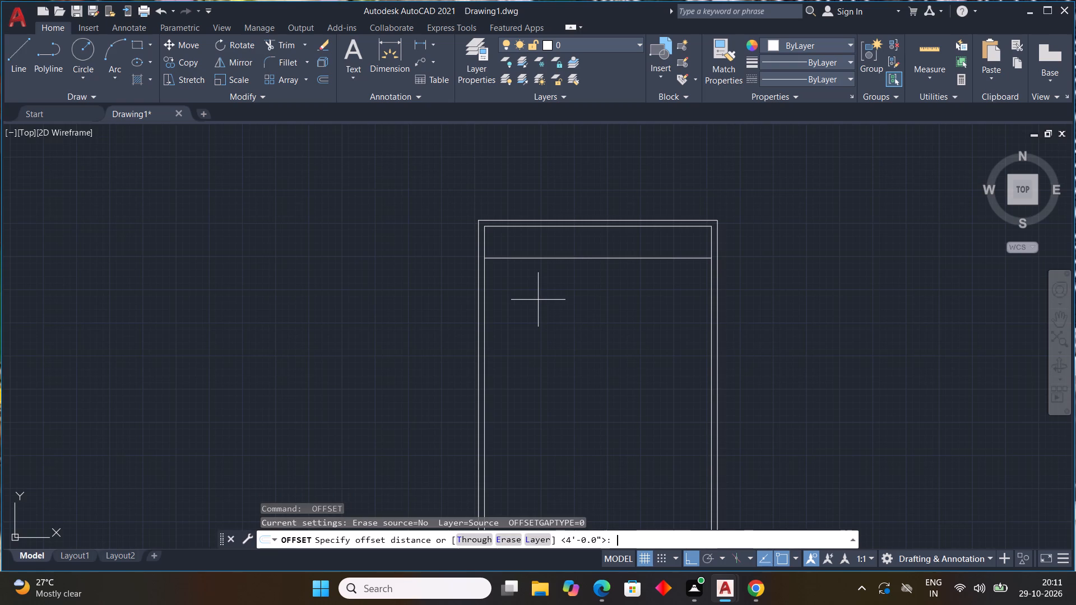
pyautogui.press('9')
pyautogui.hotkey('shift', '"')
pyautogui.press('Return')
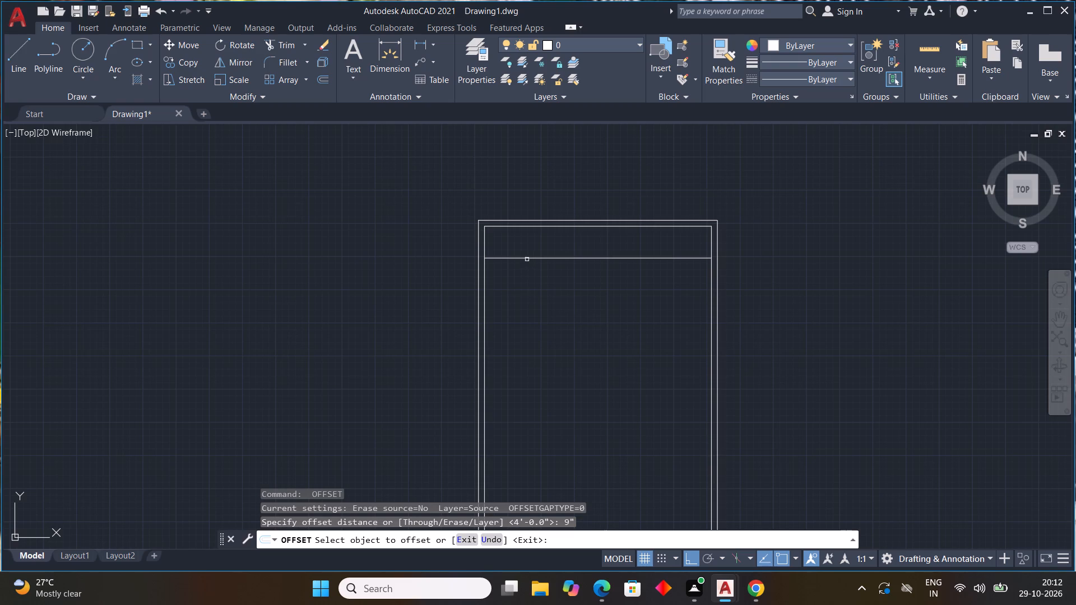
pyautogui.click(527, 259)
pyautogui.click(527, 309)
pyautogui.press('Escape')
pyautogui.press('Escape')
pyautogui.press('Escape')
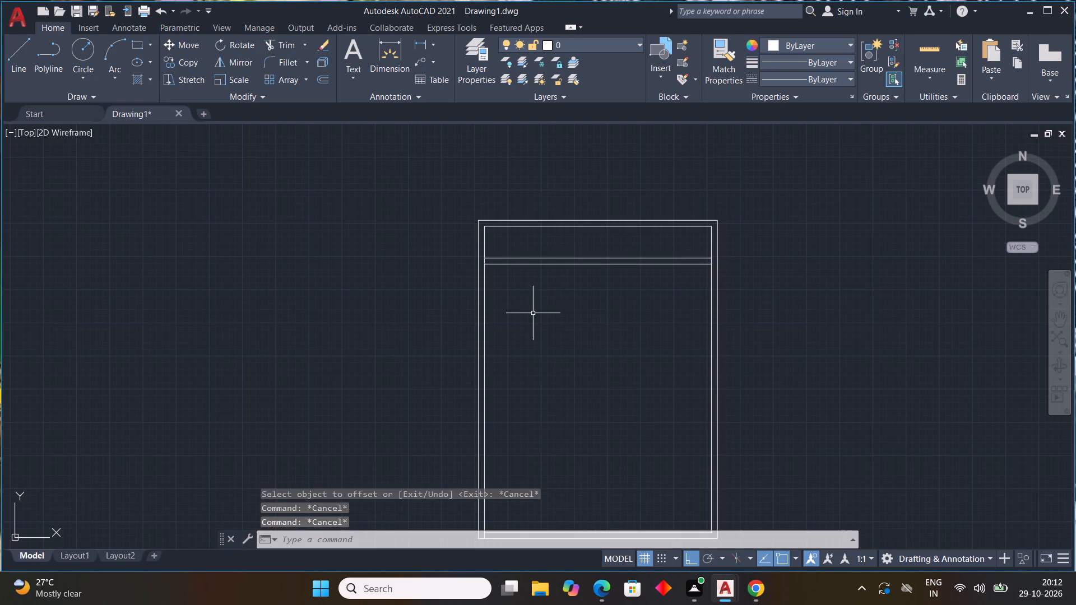
pyautogui.press('Escape')
pyautogui.press('Escape')
pyautogui.press('Escape')
pyautogui.press('Escape')
pyautogui.press('Escape')
pyautogui.press('Escape')
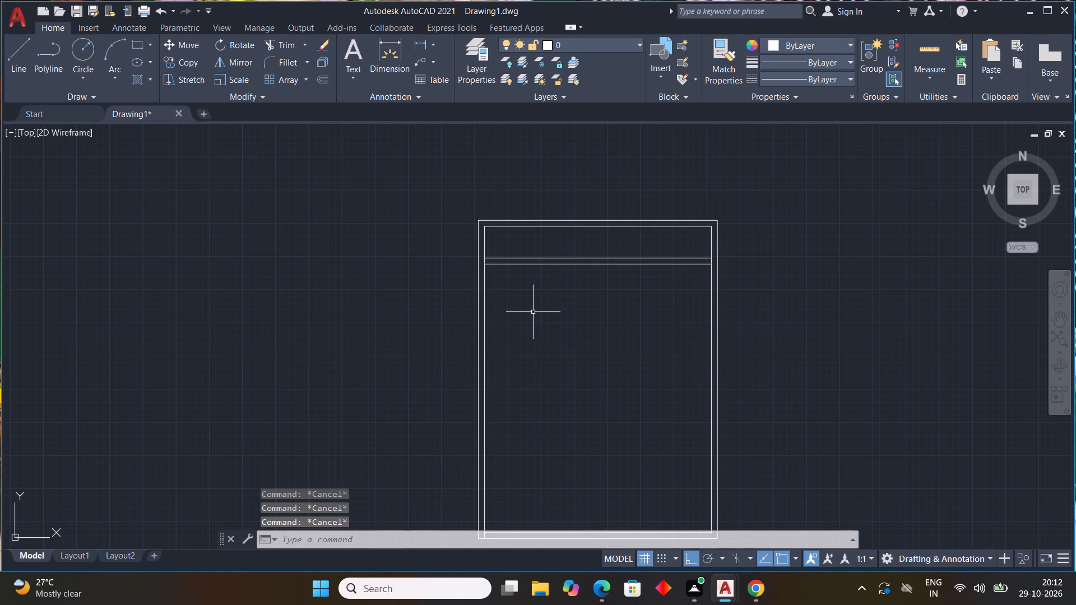
# Trim the inner left wall line between the two partition lines so the partition opens into the left outer wall.
pyautogui.moveTo(565, 312); pyautogui.dragTo(556, 341, button='middle')
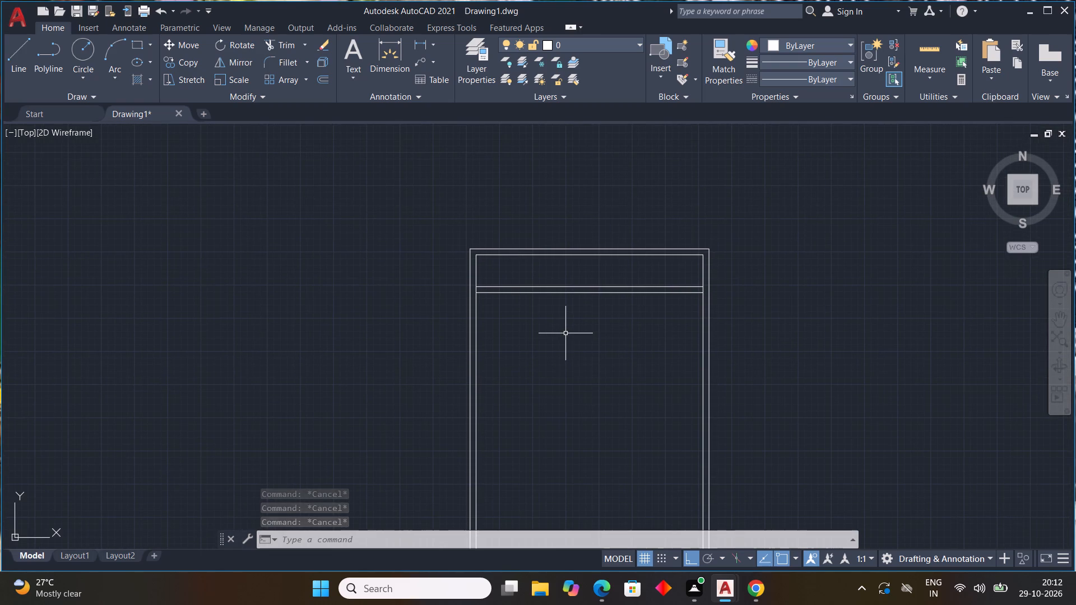
pyautogui.press('t')
pyautogui.write('R')
pyautogui.press('space')
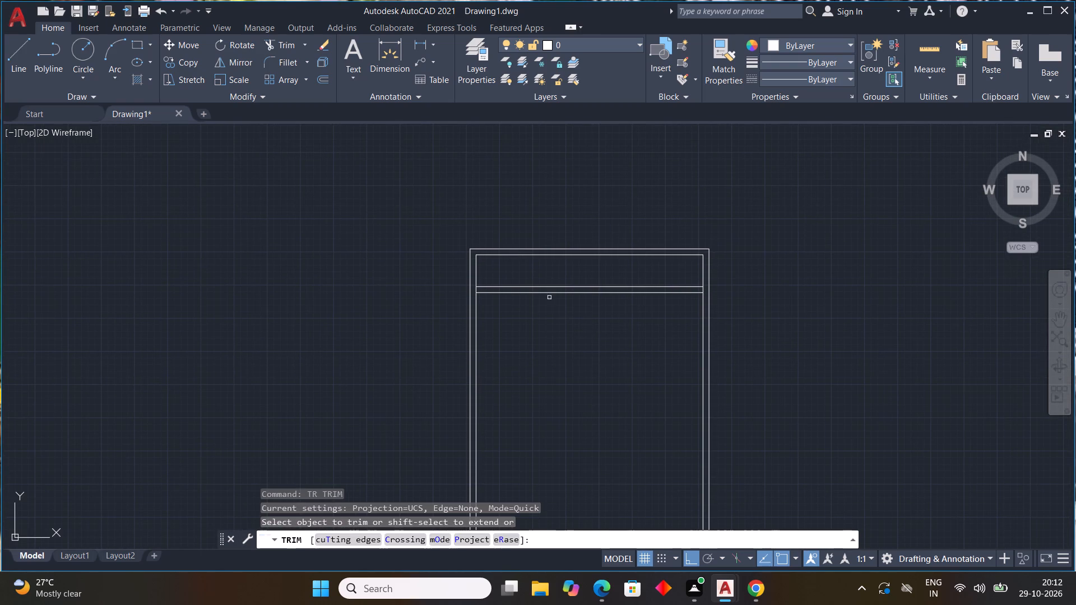
pyautogui.scroll(2, 470, 288)
pyautogui.click(483, 292)
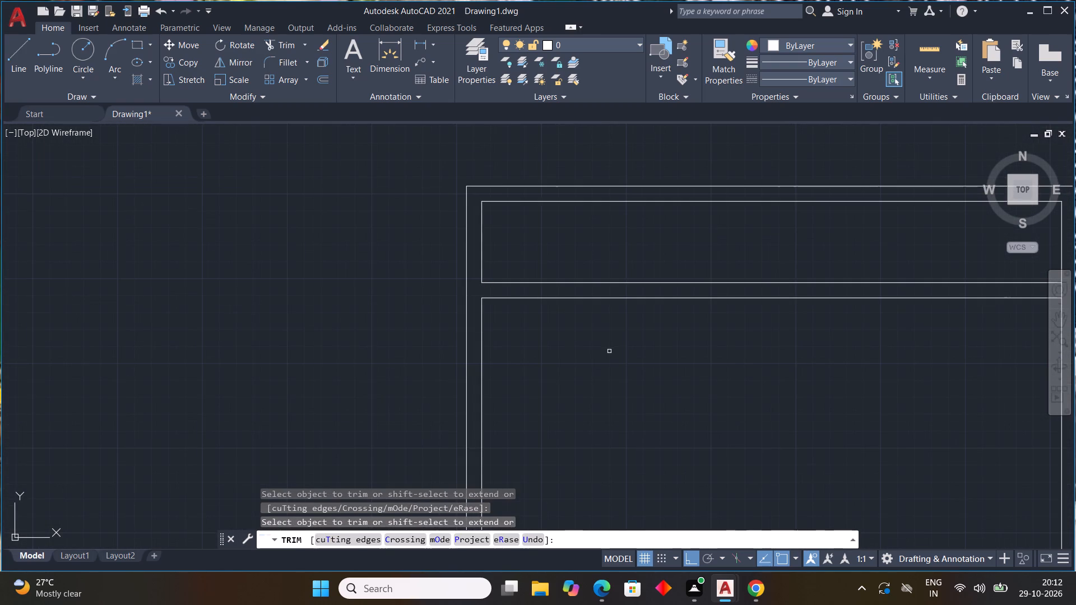
pyautogui.press('Escape')
pyautogui.press('Escape')
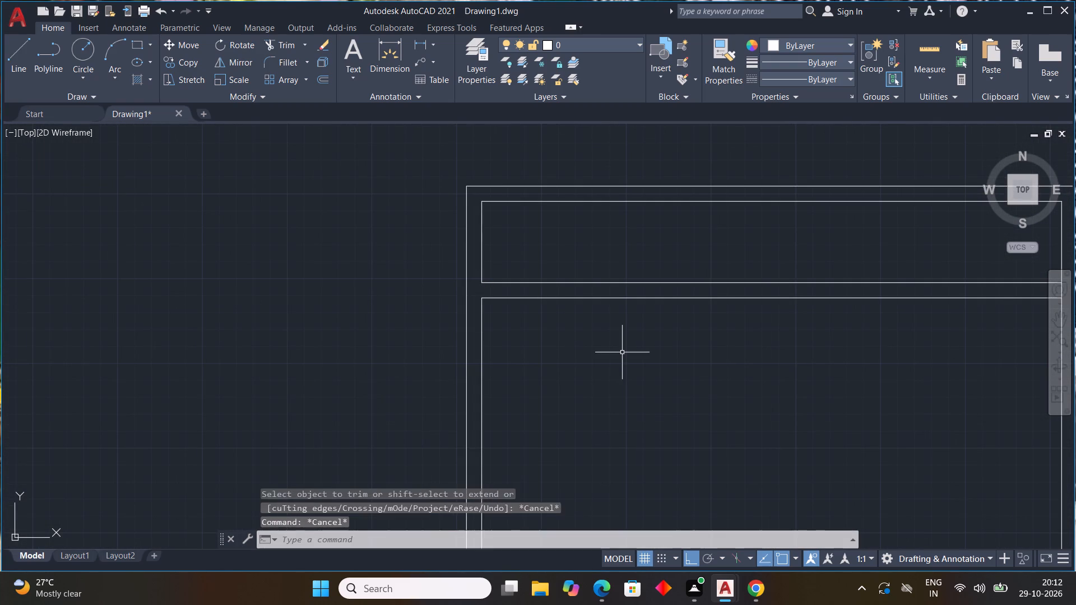
pyautogui.press('Escape')
pyautogui.press('Escape')
pyautogui.press('Escape')
pyautogui.press('Escape')
pyautogui.press('Escape')
pyautogui.press('Escape')
pyautogui.press('Escape')
# Start an Offset with a distance of 6' for a wall line near the top of the plan.
pyautogui.moveTo(613, 352); pyautogui.dragTo(495, 398, button='middle')
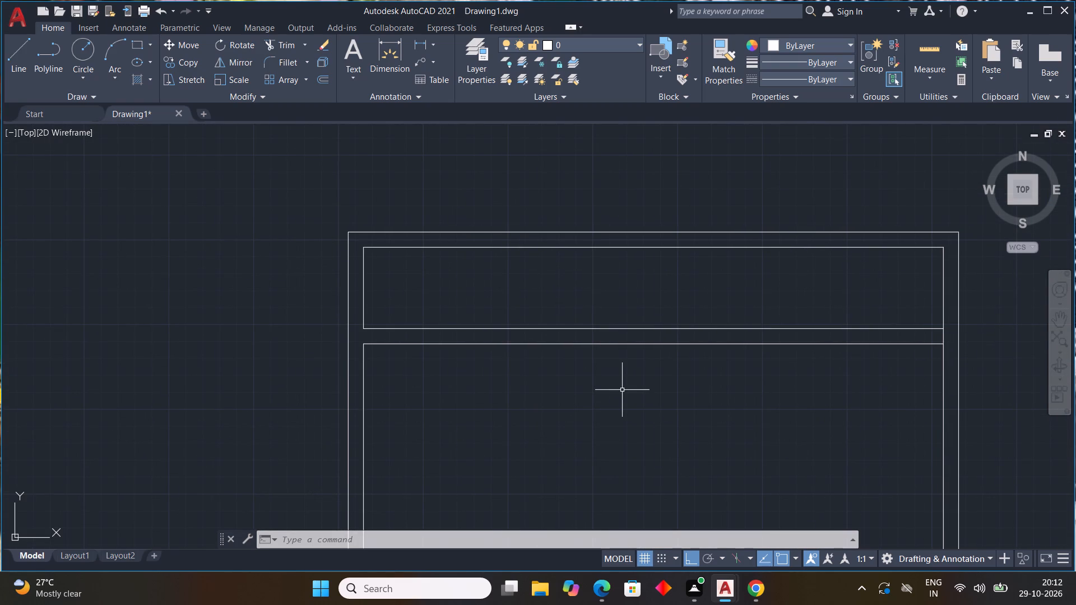
pyautogui.write('OFF')
pyautogui.press('space')
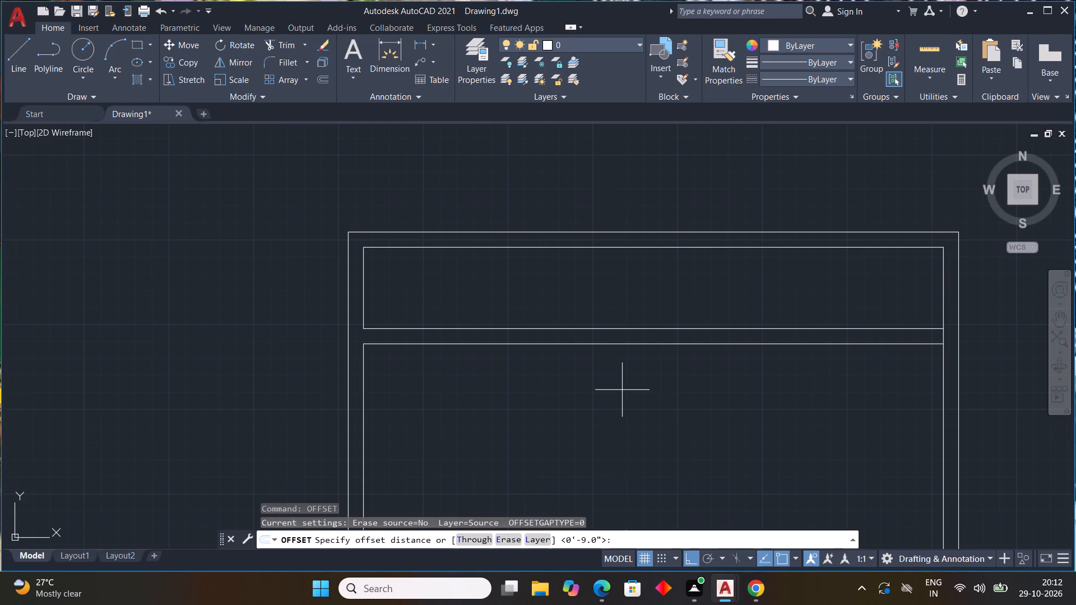
pyautogui.write("6'")
pyautogui.press('Return')
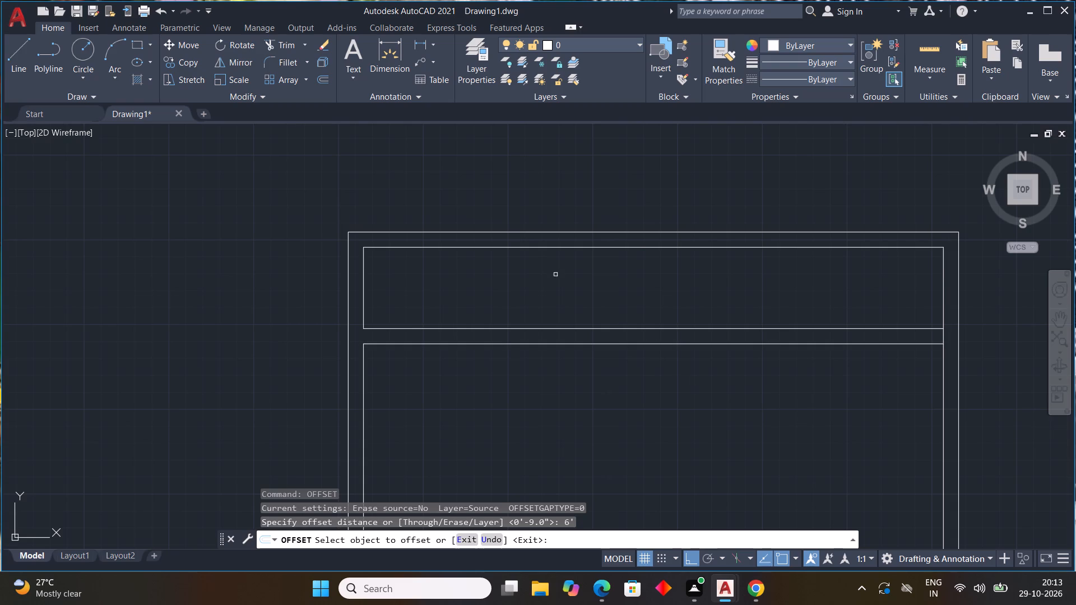
pyautogui.moveTo(611, 301); pyautogui.dragTo(577, 287, button='middle')
pyautogui.middleClick(577, 287)
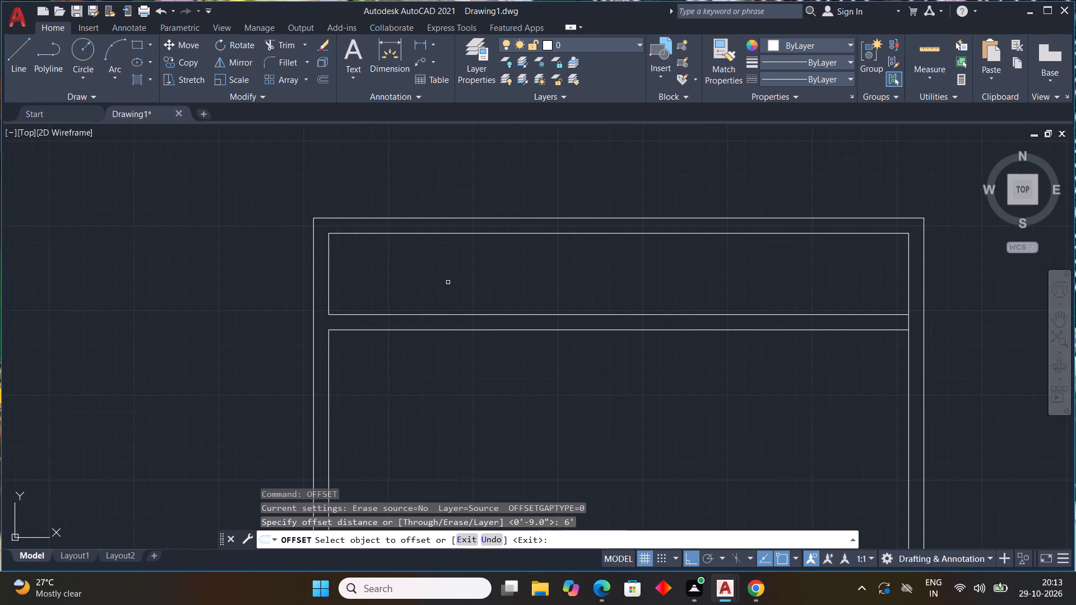
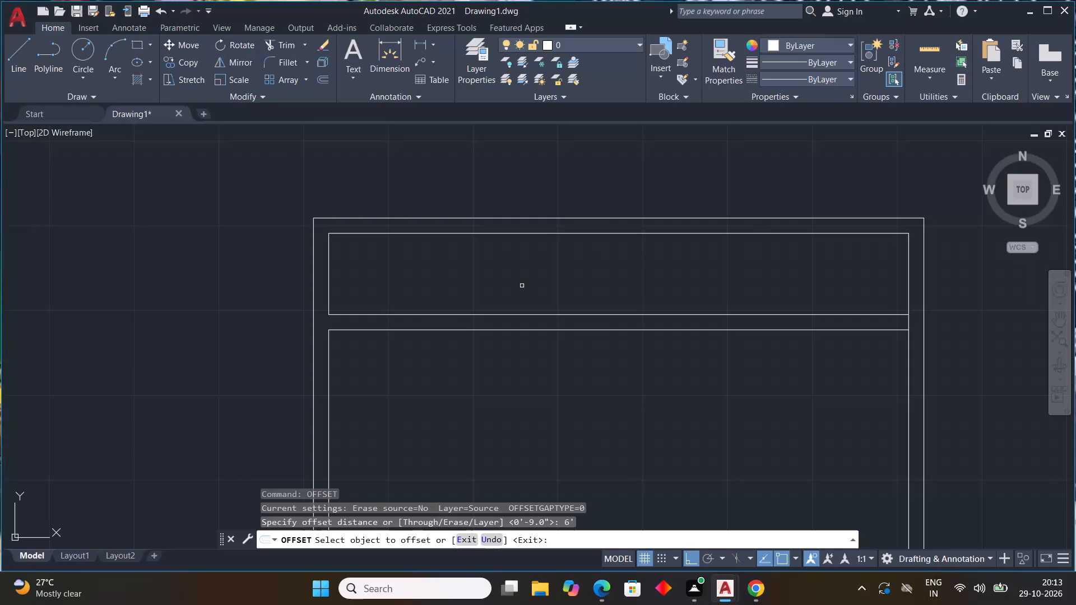
# Offset the inner left wall line of the top strip 6' to the right, into the strip.
pyautogui.press('Escape')
pyautogui.press('Escape')
pyautogui.press('Escape')
pyautogui.press('Escape')
pyautogui.press('Escape')
pyautogui.press('Escape')
pyautogui.press('Escape')
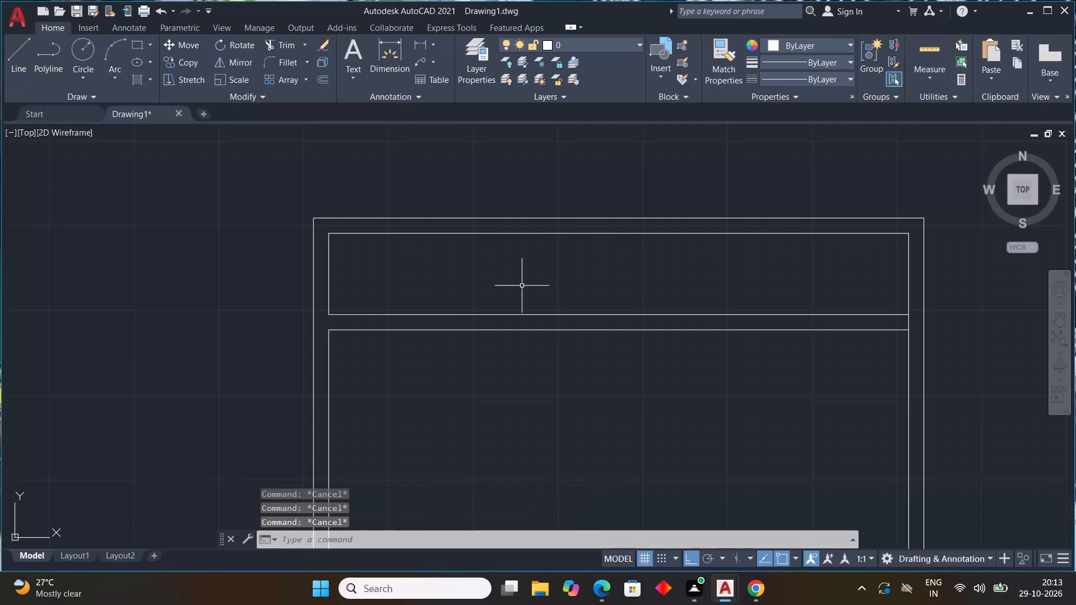
pyautogui.press('o')
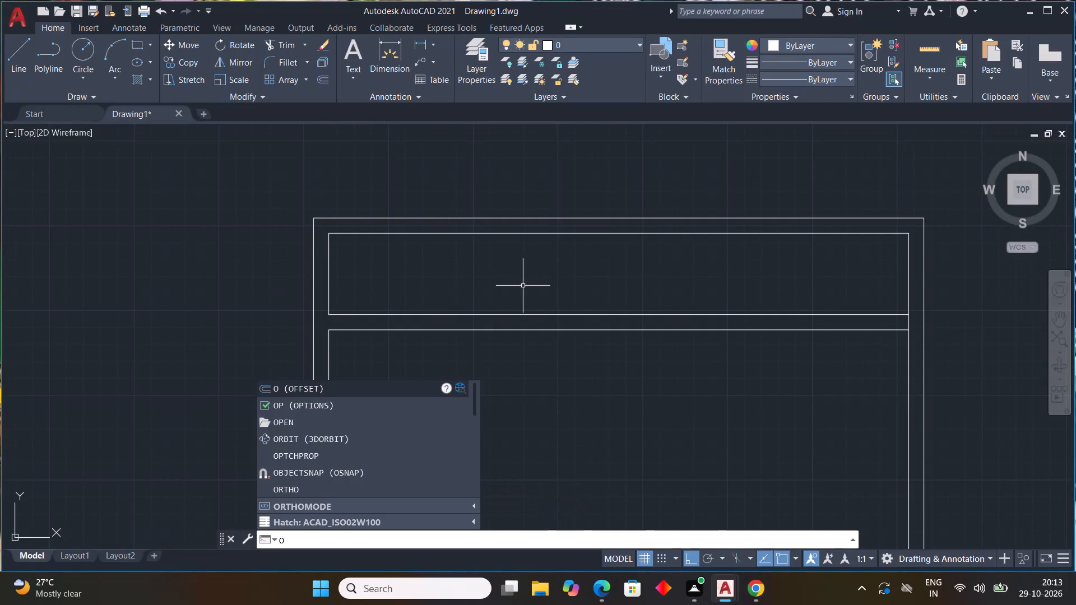
pyautogui.write('FF')
pyautogui.press('space')
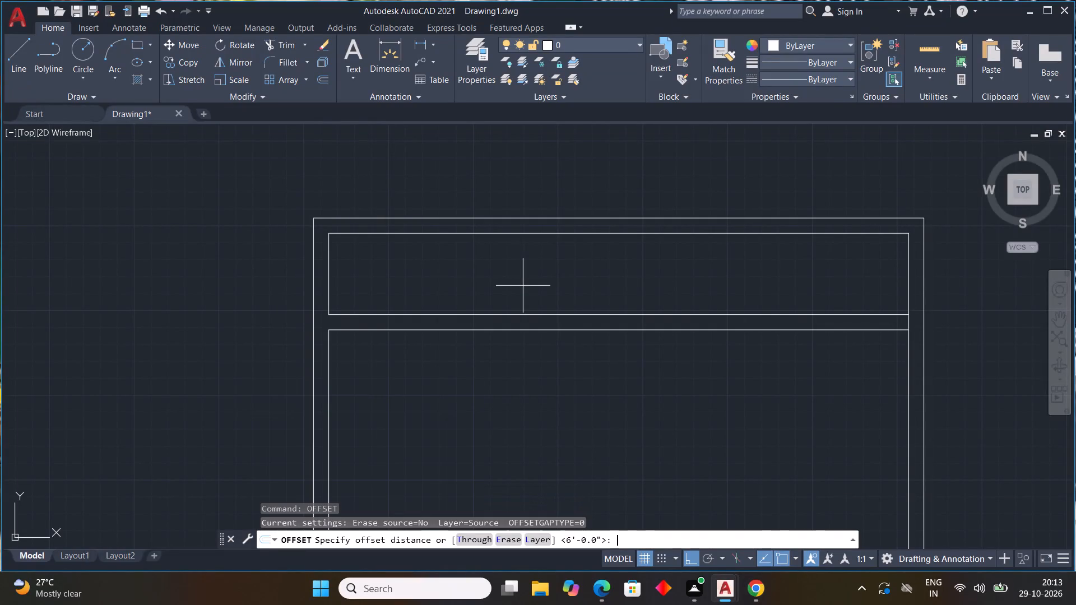
pyautogui.press('6')
pyautogui.press("'")
pyautogui.press('Return')
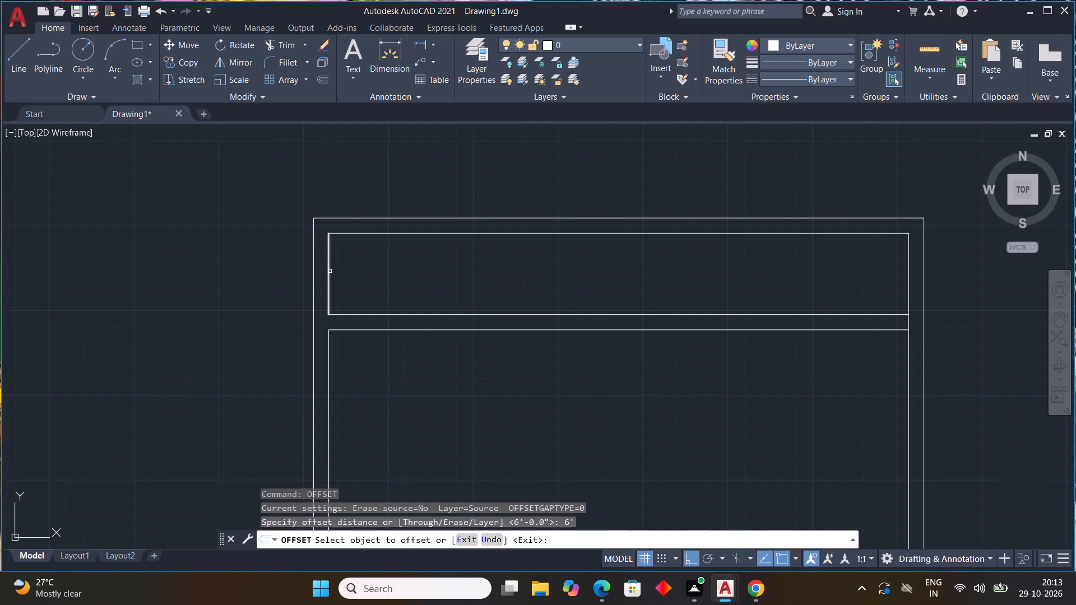
pyautogui.moveTo(329, 268); pyautogui.dragTo(335, 273)
pyautogui.click(518, 285)
pyautogui.press('Escape')
pyautogui.press('Escape')
pyautogui.press('Escape')
pyautogui.press('Escape')
pyautogui.press('Escape')
pyautogui.press('Escape')
pyautogui.press('Escape')
pyautogui.press('Escape')
pyautogui.press('Escape')
pyautogui.press('Escape')
pyautogui.press('Escape')
pyautogui.press('Escape')
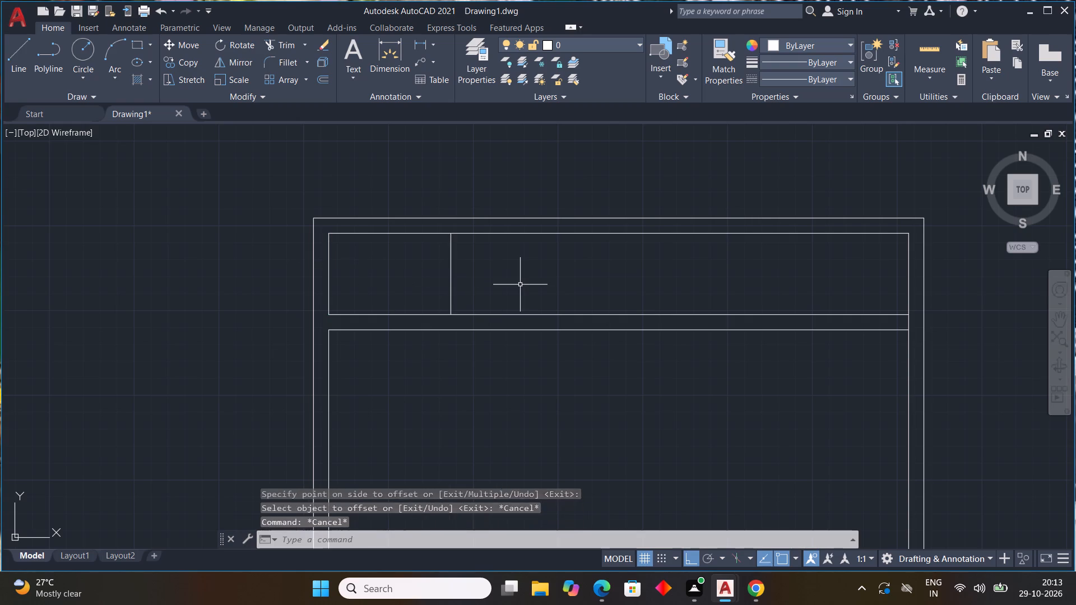
# Offset the new vertical line in the top strip 9" to the right to form a partition wall.
pyautogui.press('space')
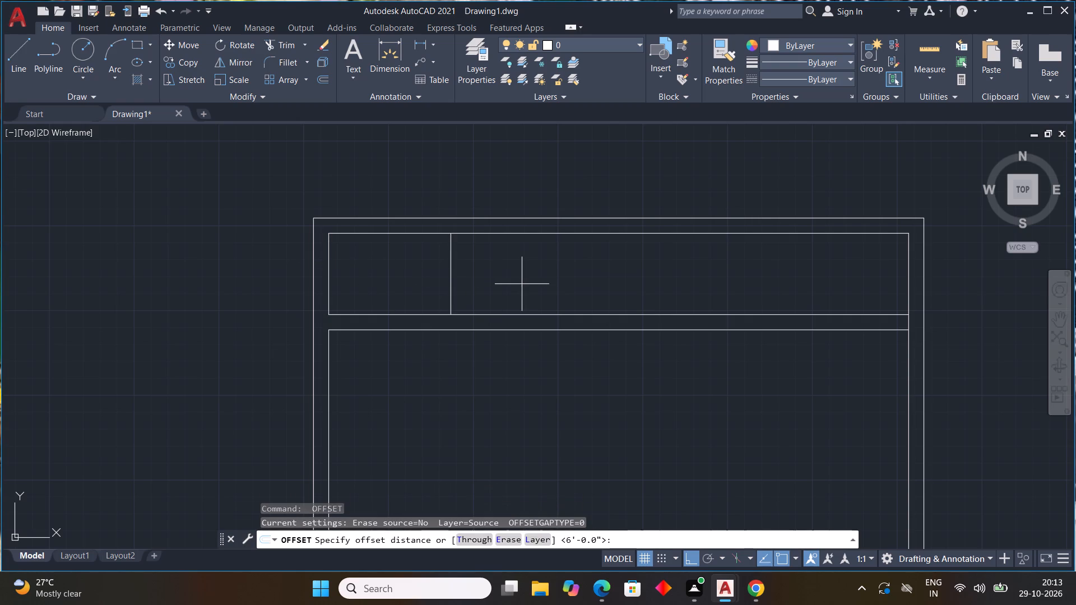
pyautogui.press('9')
pyautogui.hotkey('shift', '"')
pyautogui.press('Return')
pyautogui.click(451, 263)
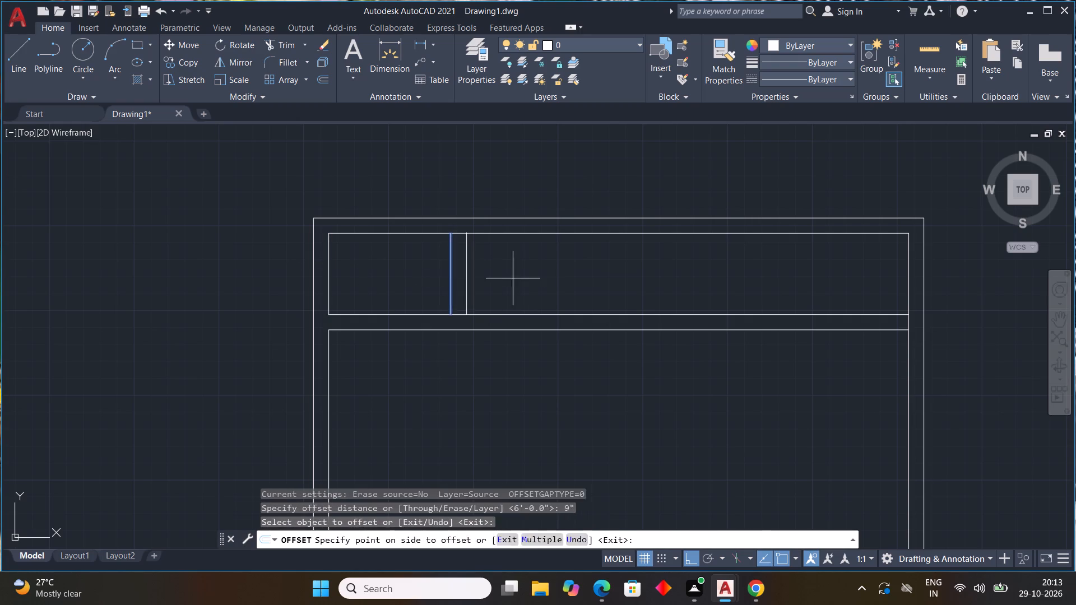
pyautogui.click(518, 281)
pyautogui.press('Escape')
pyautogui.press('Escape')
pyautogui.press('Escape')
pyautogui.press('Escape')
pyautogui.press('Escape')
pyautogui.press('Escape')
pyautogui.press('Escape')
pyautogui.press('Escape')
pyautogui.press('Escape')
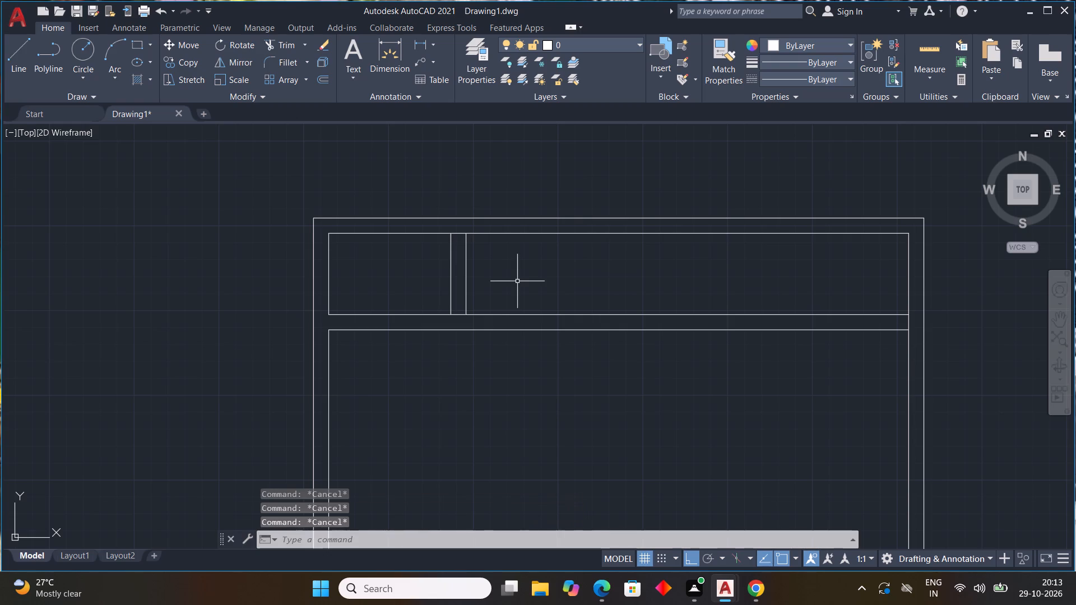
# Offset the right-hand line of the top strip's partition 11' to the right.
pyautogui.press('space')
pyautogui.write('11')
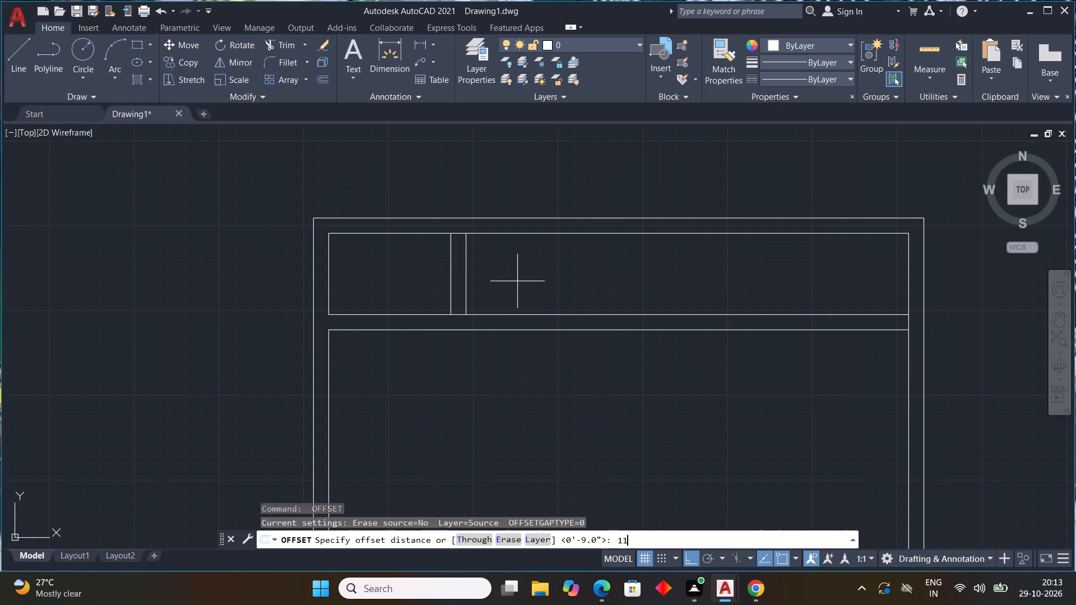
pyautogui.press("'")
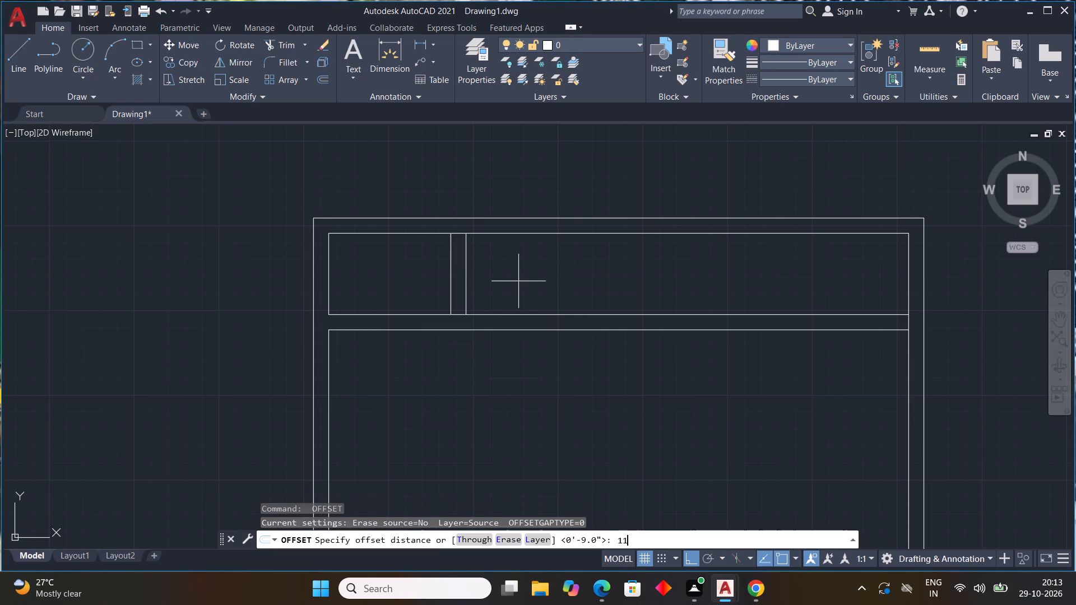
pyautogui.press('Return')
pyautogui.click(468, 258)
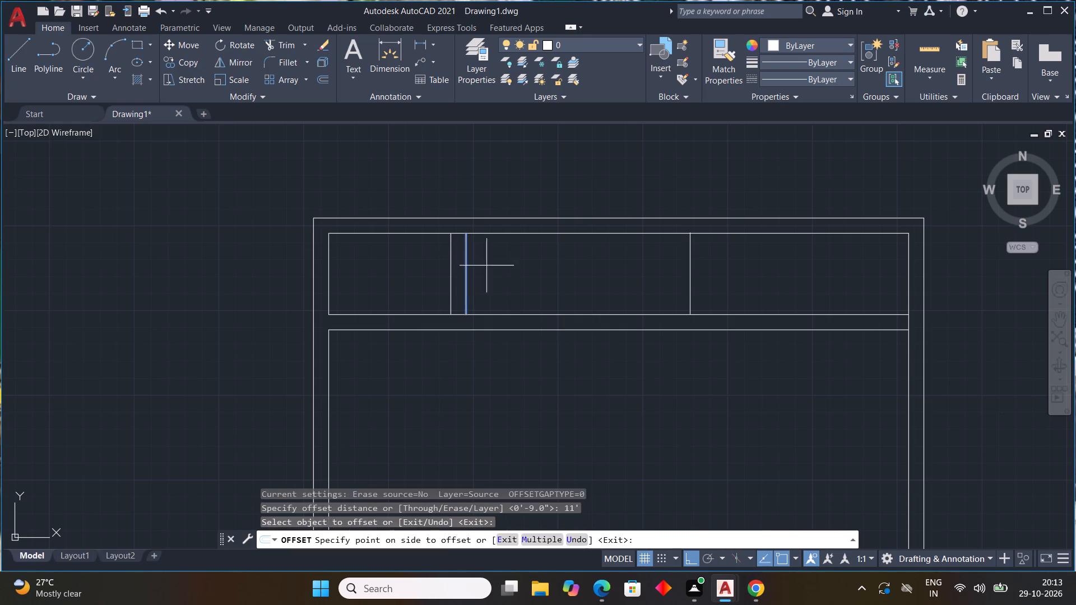
pyautogui.click(577, 282)
pyautogui.press('Escape')
pyautogui.press('Escape')
pyautogui.press('Escape')
pyautogui.press('Escape')
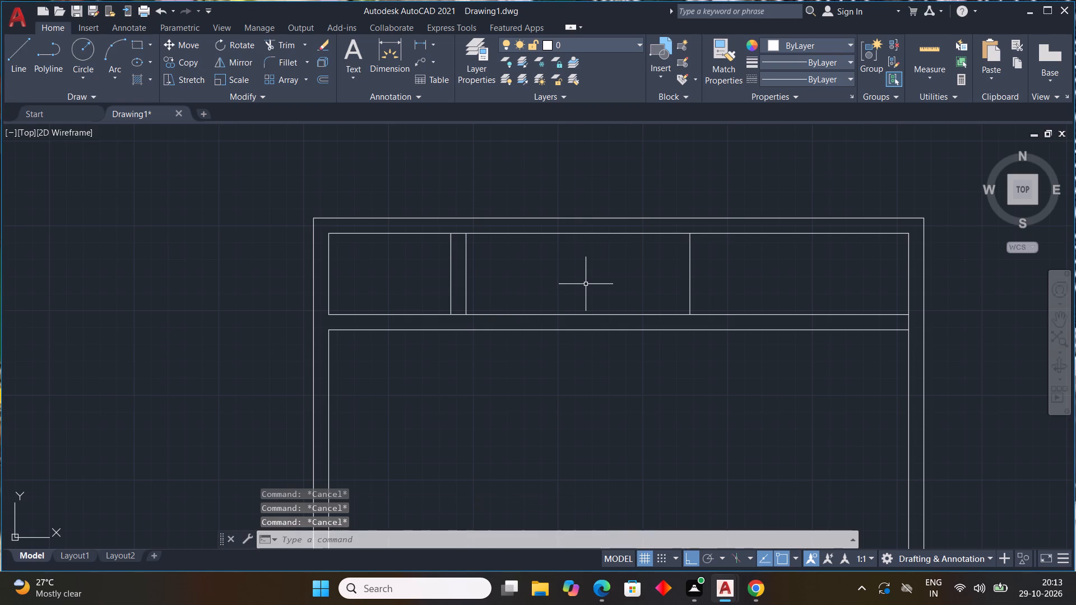
# Offset the newest vertical line in the top strip 9" to the right to form a second partition wall.
pyautogui.press('space')
pyautogui.write('9"')
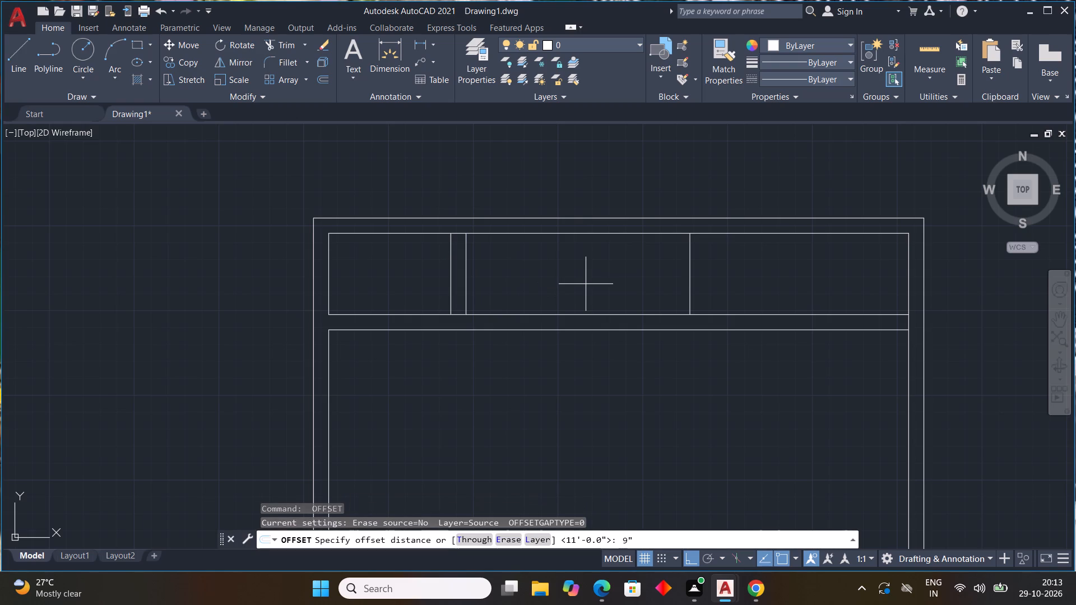
pyautogui.press('Return')
pyautogui.click(689, 280)
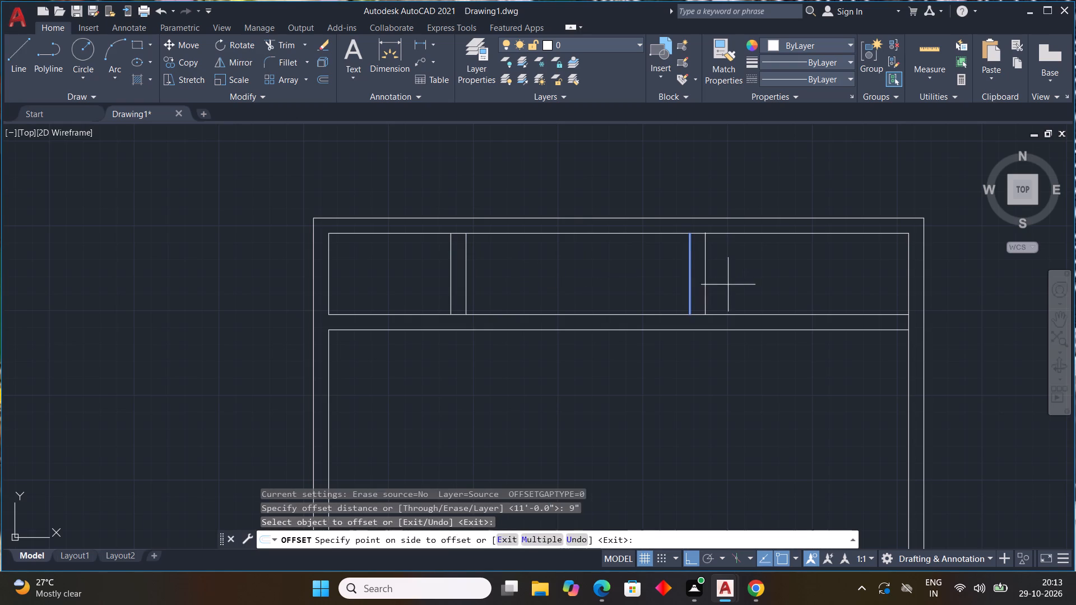
pyautogui.click(729, 285)
pyautogui.press('Escape')
pyautogui.press('Escape')
pyautogui.press('Escape')
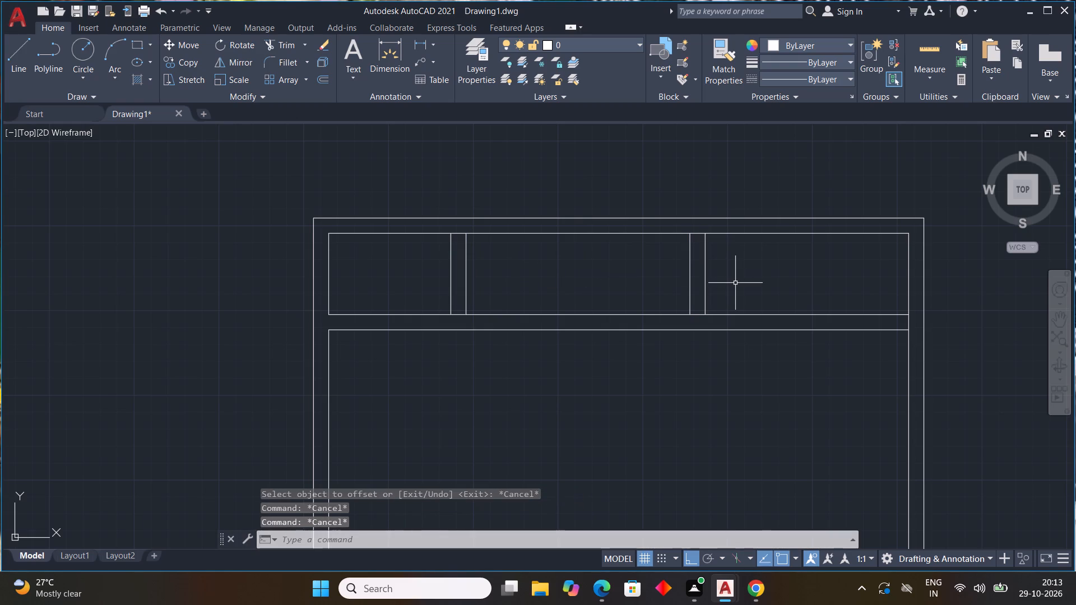
# Stretch the lower end of the second partition's right-hand line down to the lower line of the horizontal partition.
pyautogui.moveTo(735, 283); pyautogui.dragTo(713, 238, button='middle')
pyautogui.scroll(-1, 723, 259)
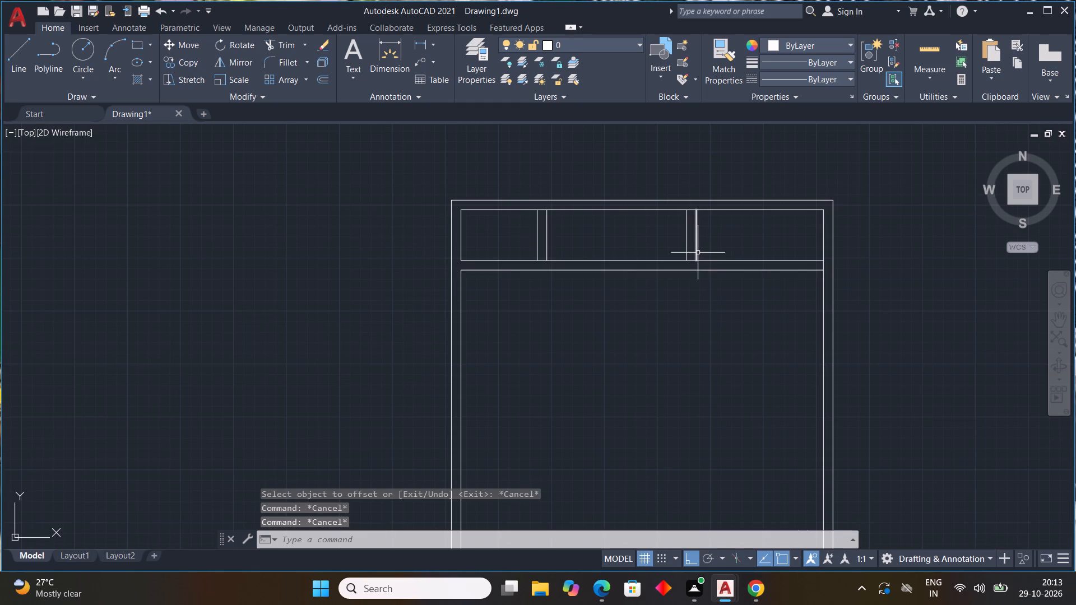
pyautogui.click(697, 253)
pyautogui.scroll(1, 702, 281)
pyautogui.click(693, 249)
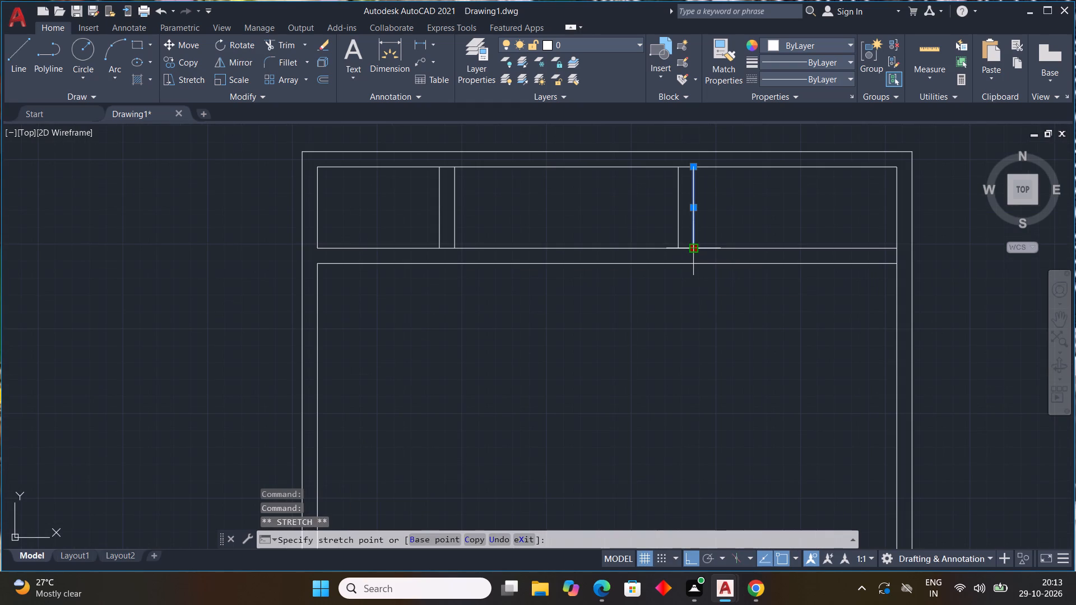
pyautogui.click(695, 261)
pyautogui.press('Escape')
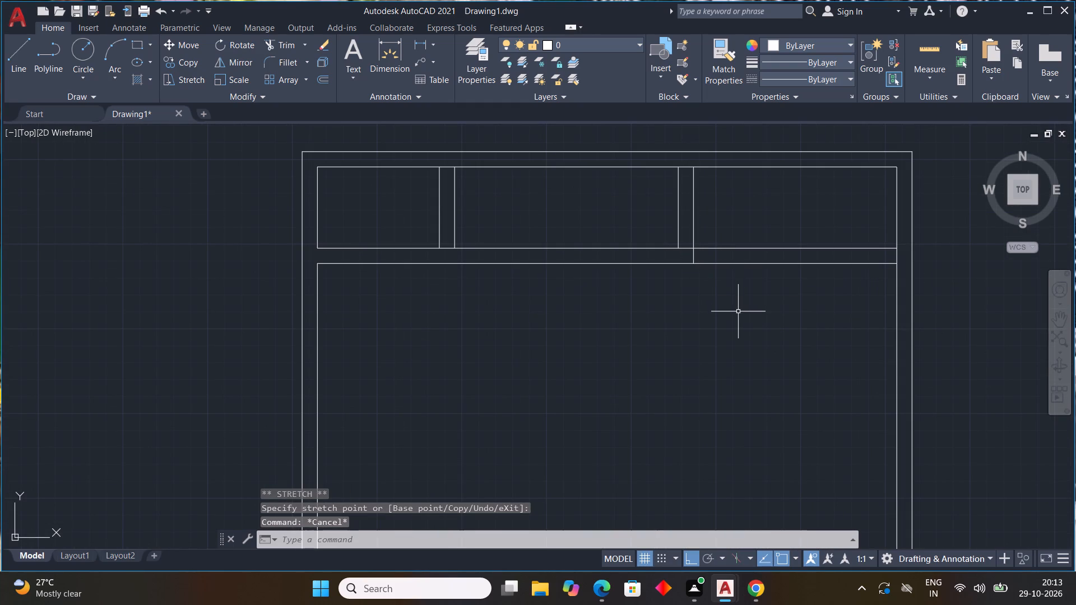
# Offset the inner left wall line below the horizontal partition 12' to the right, into the main area.
pyautogui.scroll(-2, 741, 311)
pyautogui.moveTo(722, 352); pyautogui.dragTo(656, 259, button='middle')
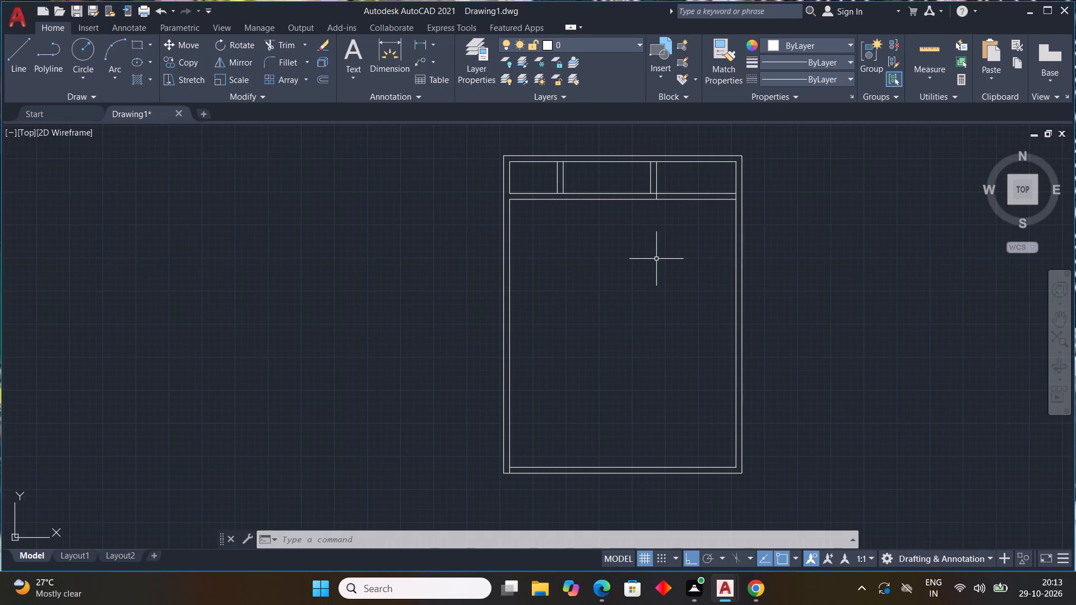
pyautogui.write('OF')
pyautogui.press('space')
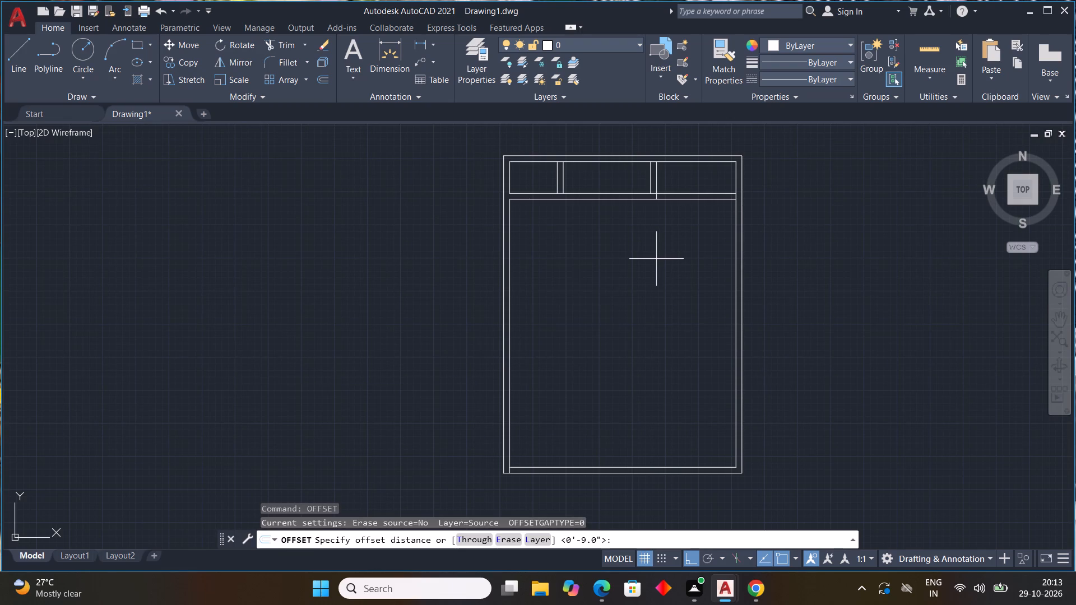
pyautogui.write("12'")
pyautogui.press('Return')
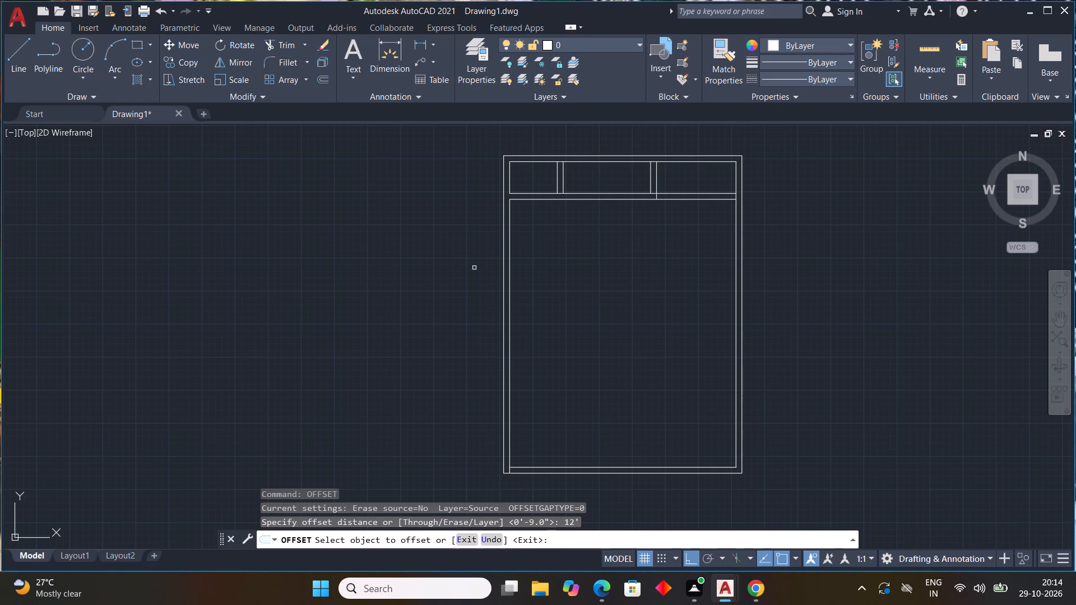
pyautogui.click(511, 243)
pyautogui.click(618, 271)
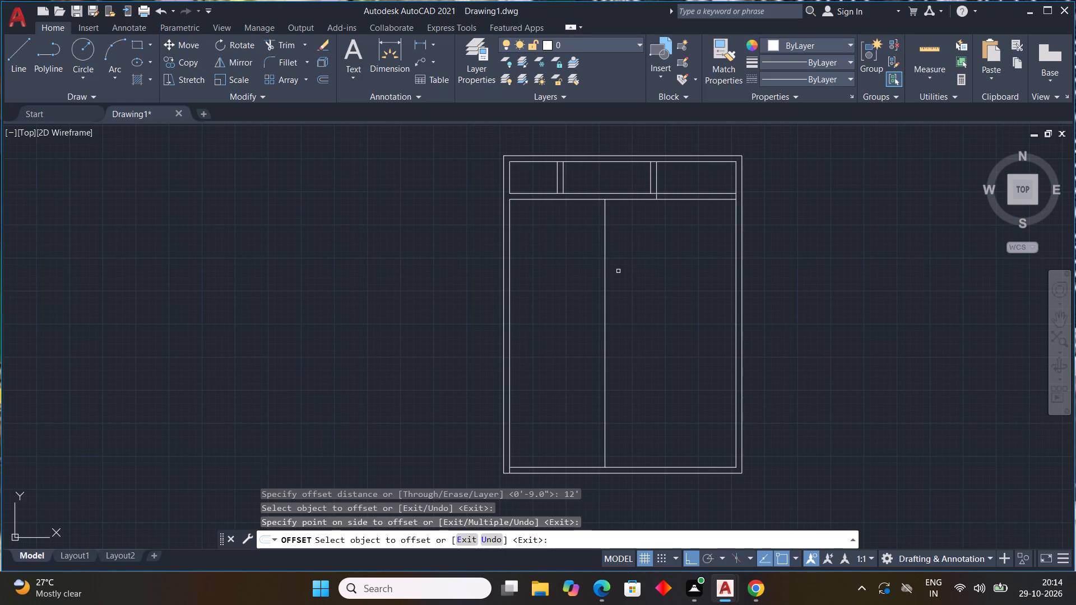
pyautogui.press('Escape')
pyautogui.press('Escape')
pyautogui.press('Escape')
pyautogui.press('Escape')
pyautogui.press('Escape')
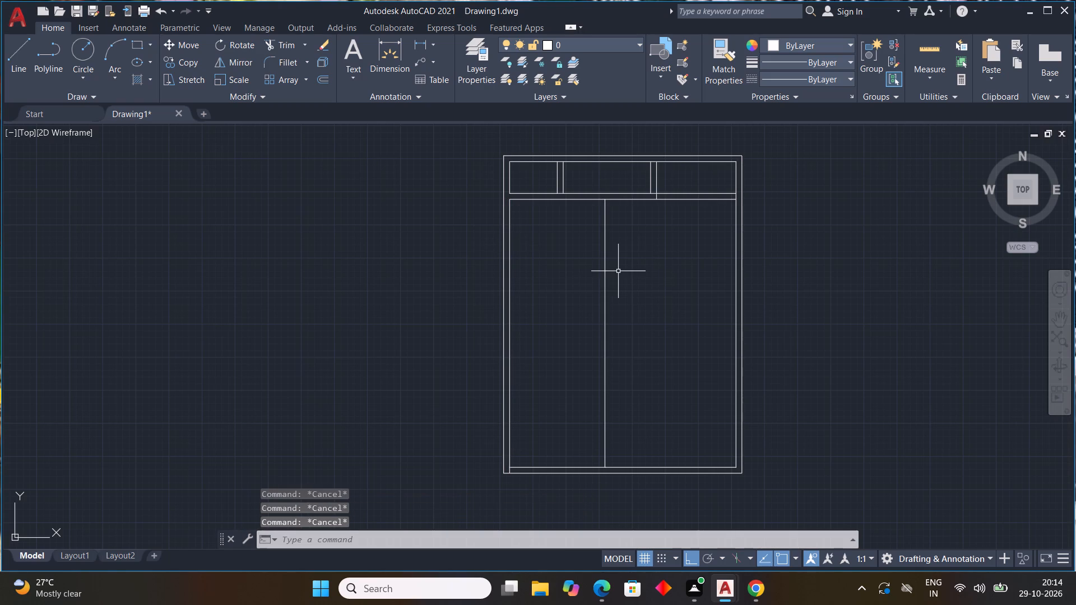
# Offset the new long vertical line in the main area 9" to the right to form a partition wall.
pyautogui.press('space')
pyautogui.write('9"')
pyautogui.press('Return')
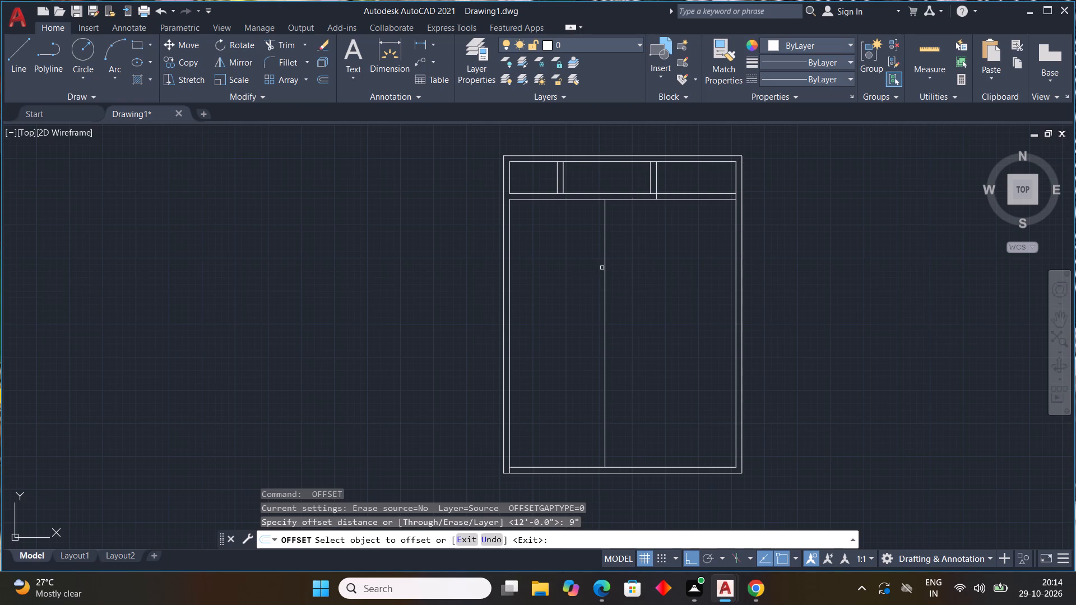
pyautogui.click(604, 268)
pyautogui.click(648, 269)
pyautogui.press('Escape')
pyautogui.press('Escape')
pyautogui.press('Escape')
pyautogui.press('Escape')
pyautogui.press('Escape')
pyautogui.press('Escape')
pyautogui.press('Escape')
pyautogui.press('Escape')
pyautogui.press('Escape')
pyautogui.press('Escape')
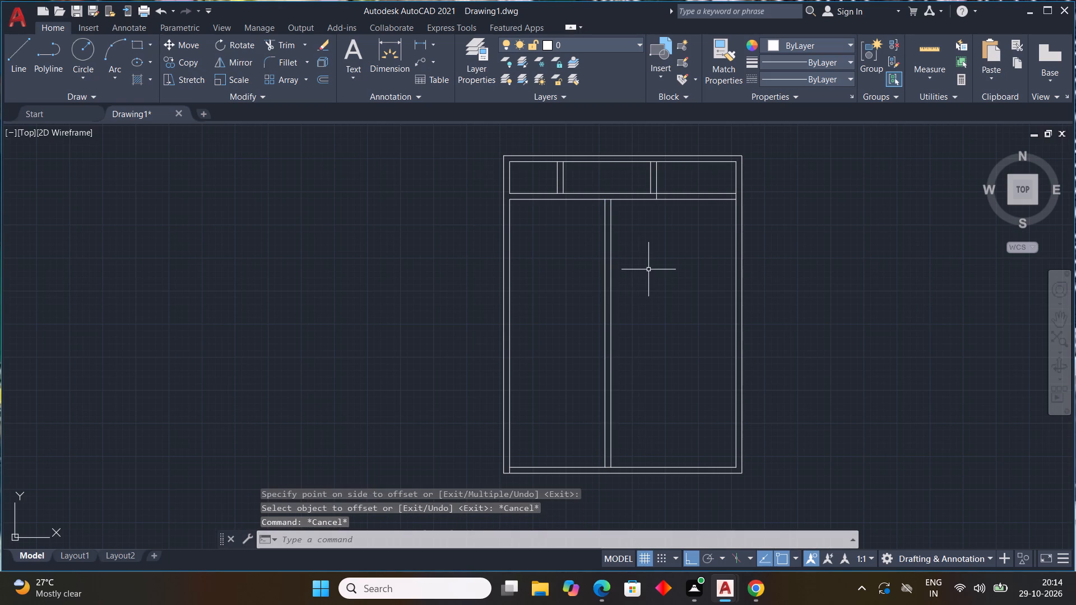
pyautogui.press('Escape')
# Offset the right-hand line of the long vertical partition 5' to the right.
pyautogui.press('space')
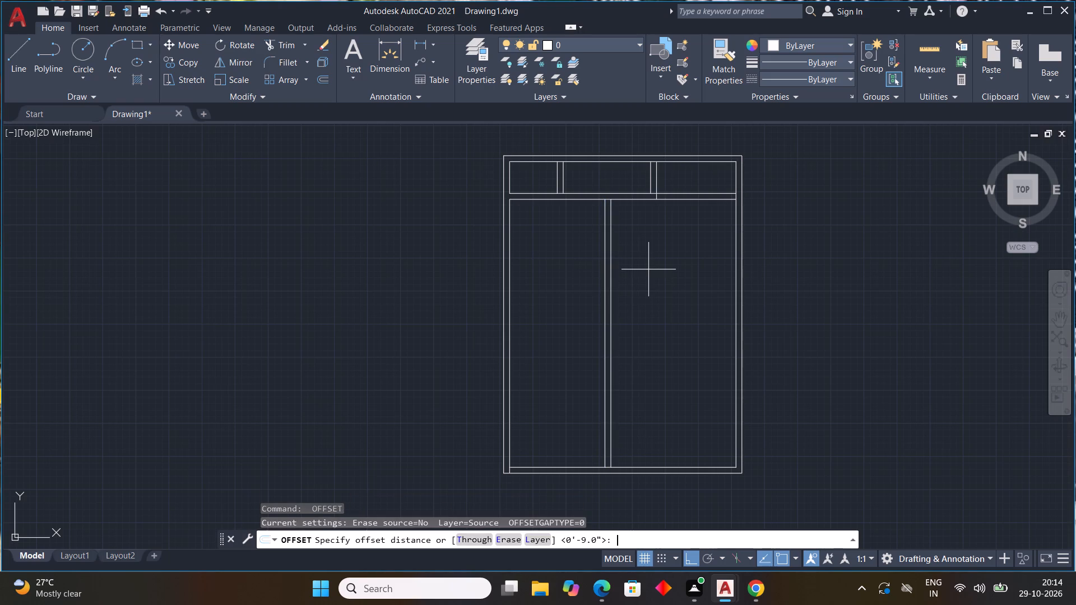
pyautogui.write("5'")
pyautogui.press('Return')
pyautogui.click(612, 250)
pyautogui.click(648, 254)
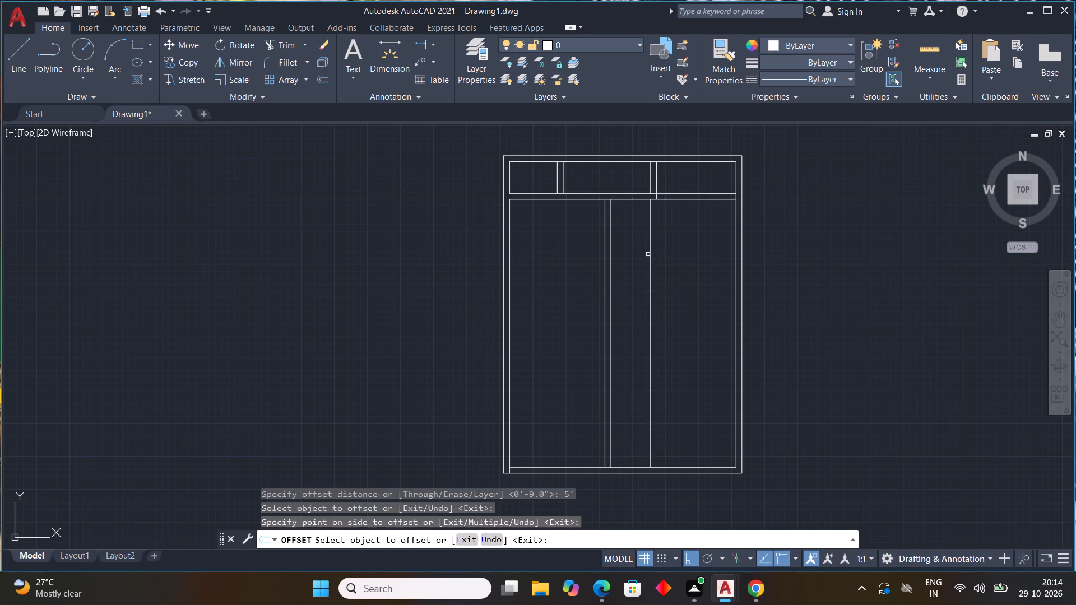
pyautogui.press('Escape')
# Offset the newest long vertical line 9" to the right to form a second long partition wall.
pyautogui.press('space')
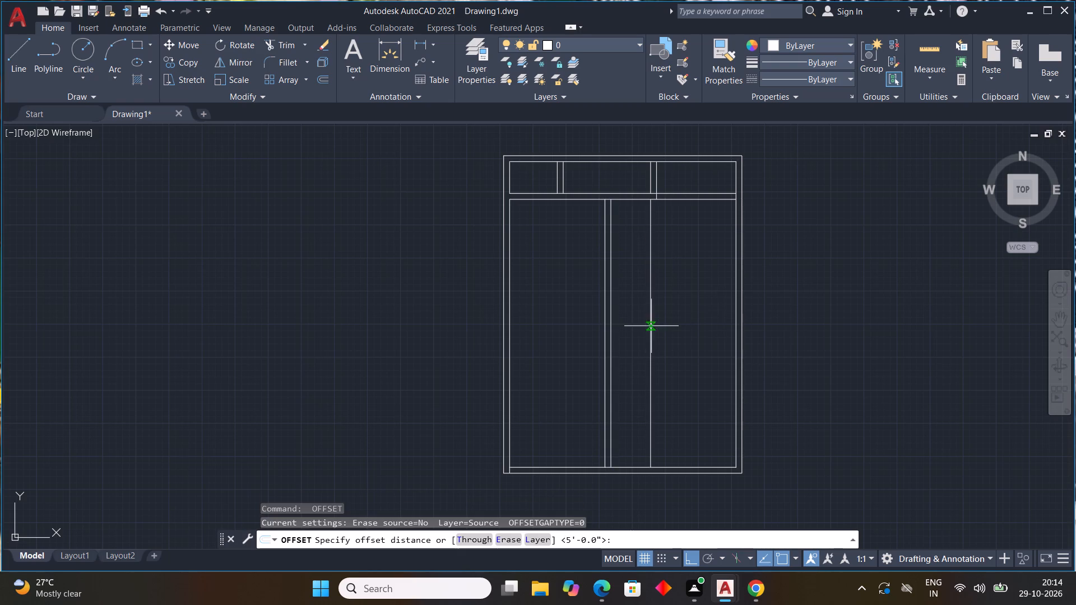
pyautogui.press('9')
pyautogui.hotkey('shift', '"')
pyautogui.press('Return')
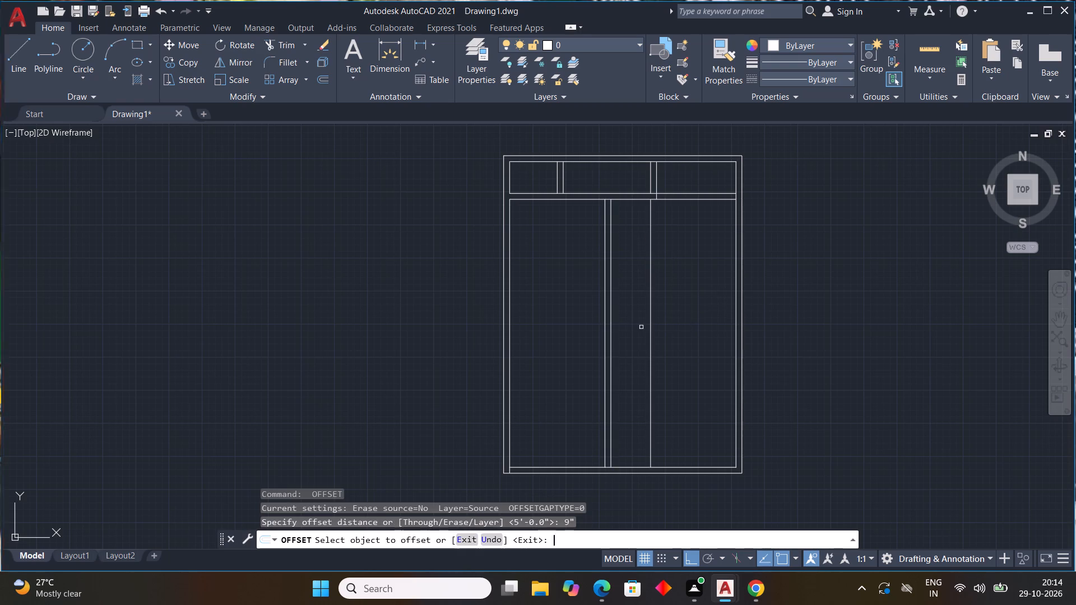
pyautogui.moveTo(651, 317); pyautogui.dragTo(669, 318)
pyautogui.click(702, 318)
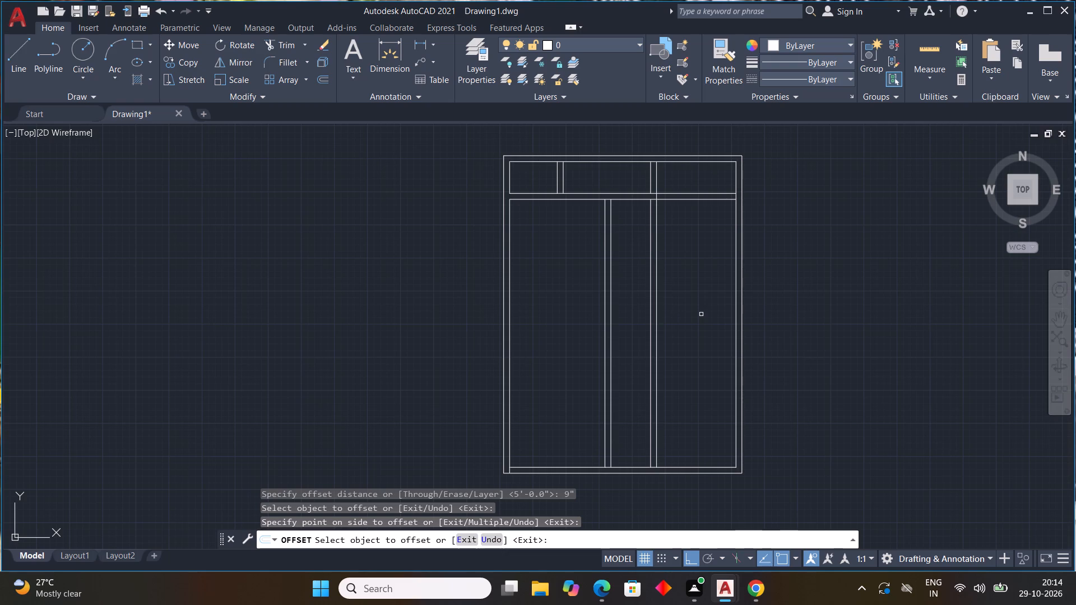
pyautogui.press('Escape')
pyautogui.press('Escape')
pyautogui.press('Escape')
pyautogui.press('Escape')
pyautogui.press('Escape')
pyautogui.press('Escape')
pyautogui.press('Escape')
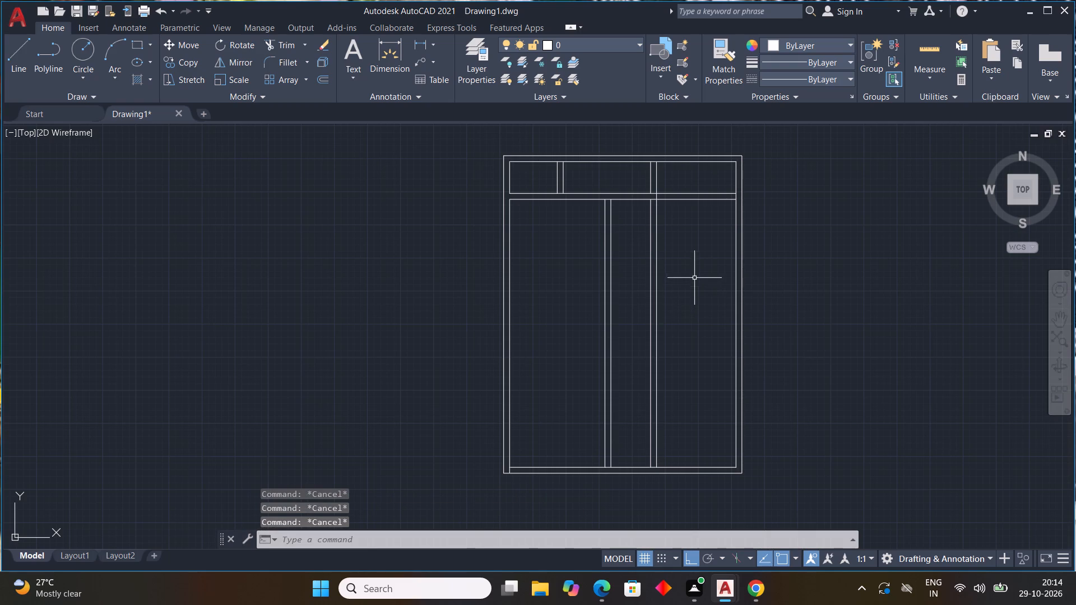
# Trim both horizontal partition lines between the stretched vertical line and the inner right wall.
pyautogui.moveTo(695, 275); pyautogui.dragTo(687, 310, button='middle')
pyautogui.press('t')
pyautogui.press('r')
pyautogui.press('space')
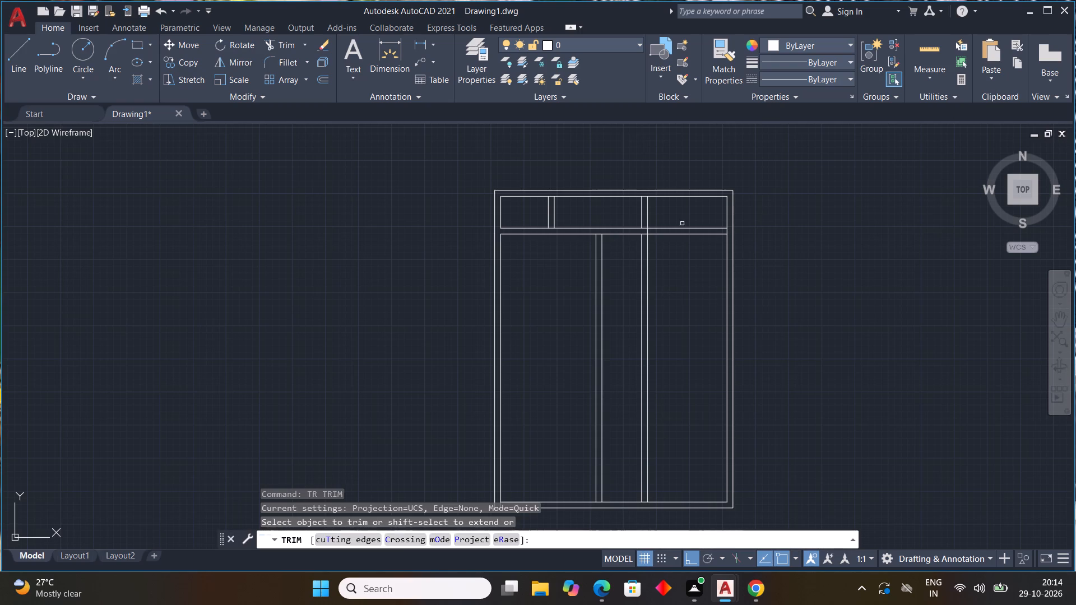
pyautogui.moveTo(681, 221); pyautogui.dragTo(680, 254)
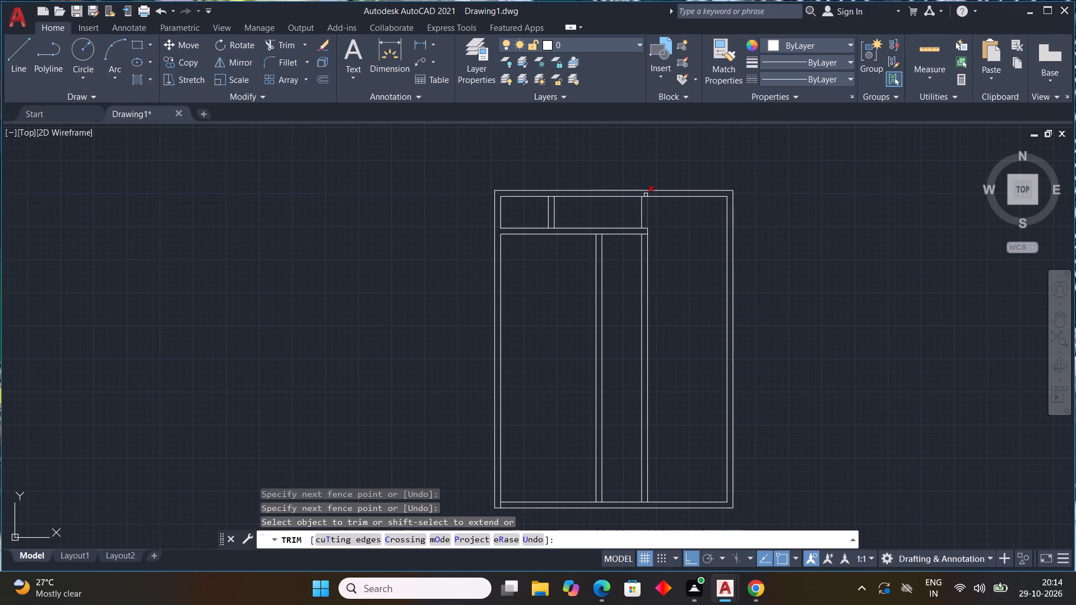
# Trim the inner top wall line between the two lines of the second long vertical partition.
pyautogui.scroll(2, 644, 195)
pyautogui.click(644, 195)
pyautogui.scroll(-2, 708, 241)
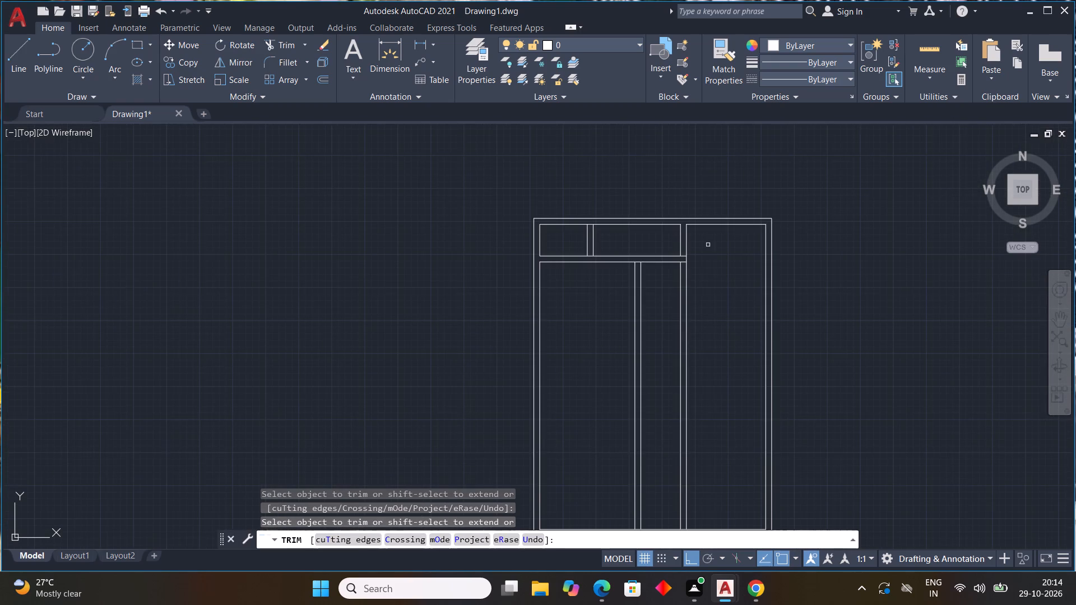
pyautogui.moveTo(712, 262); pyautogui.dragTo(713, 286, button='middle')
pyautogui.middleClick(713, 286)
pyautogui.scroll(1, 672, 290)
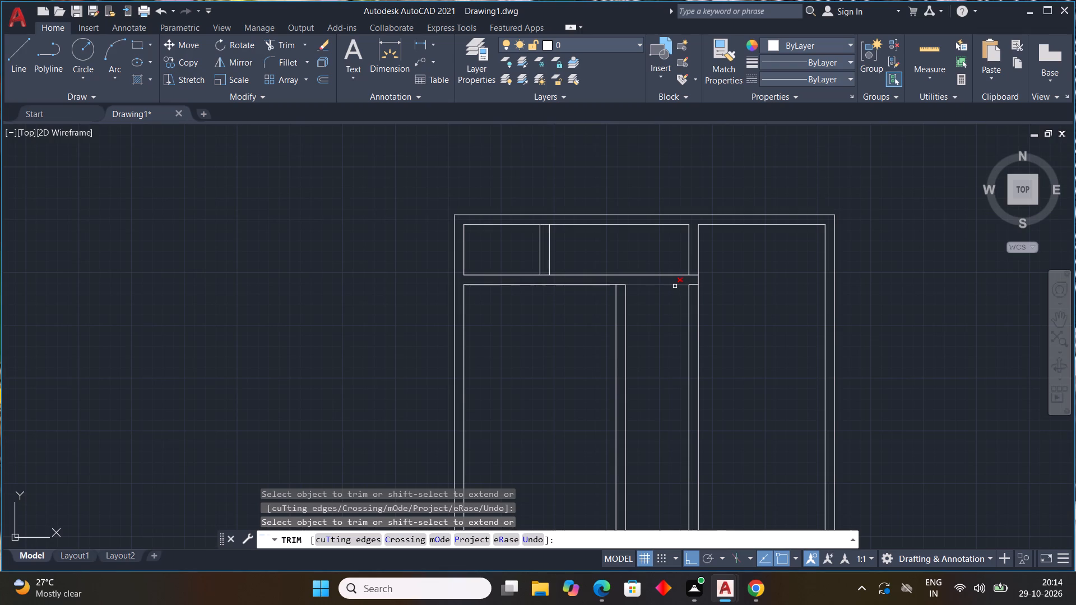
pyautogui.scroll(-2, 675, 286)
pyautogui.scroll(2, 692, 278)
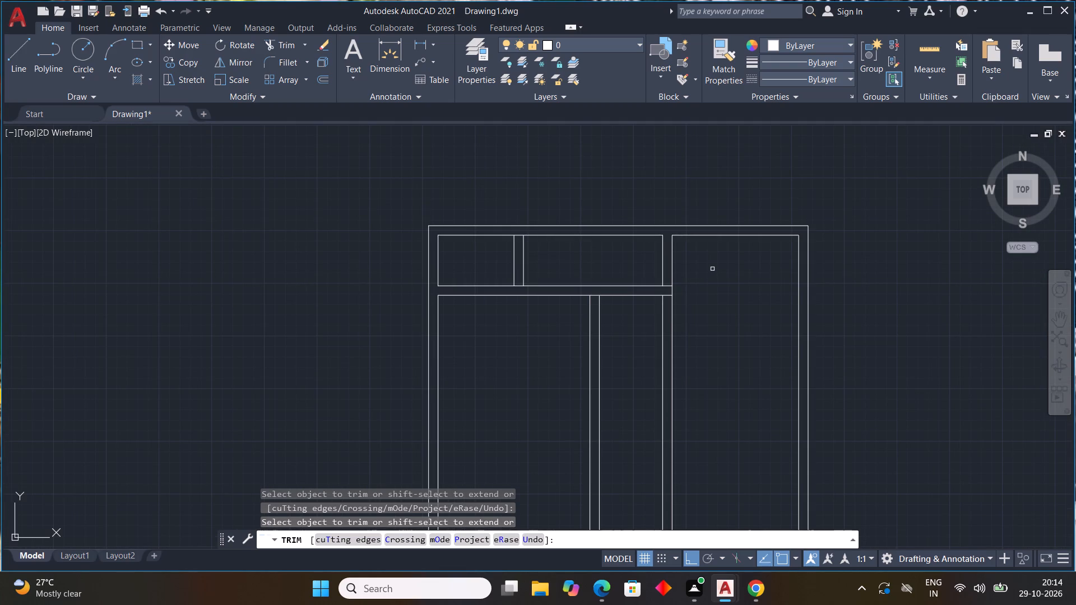
pyautogui.press('Escape')
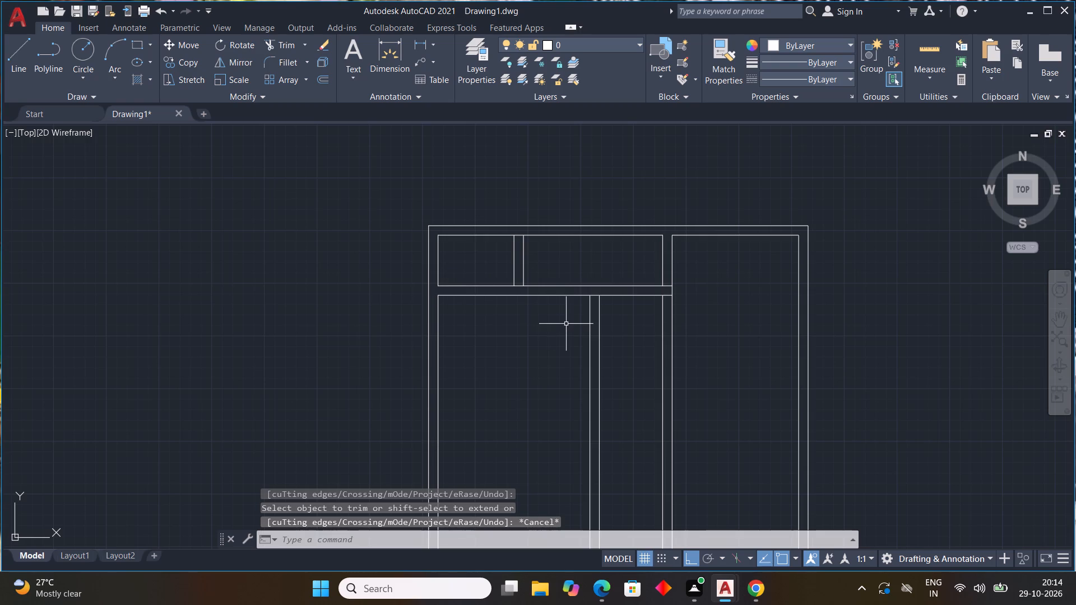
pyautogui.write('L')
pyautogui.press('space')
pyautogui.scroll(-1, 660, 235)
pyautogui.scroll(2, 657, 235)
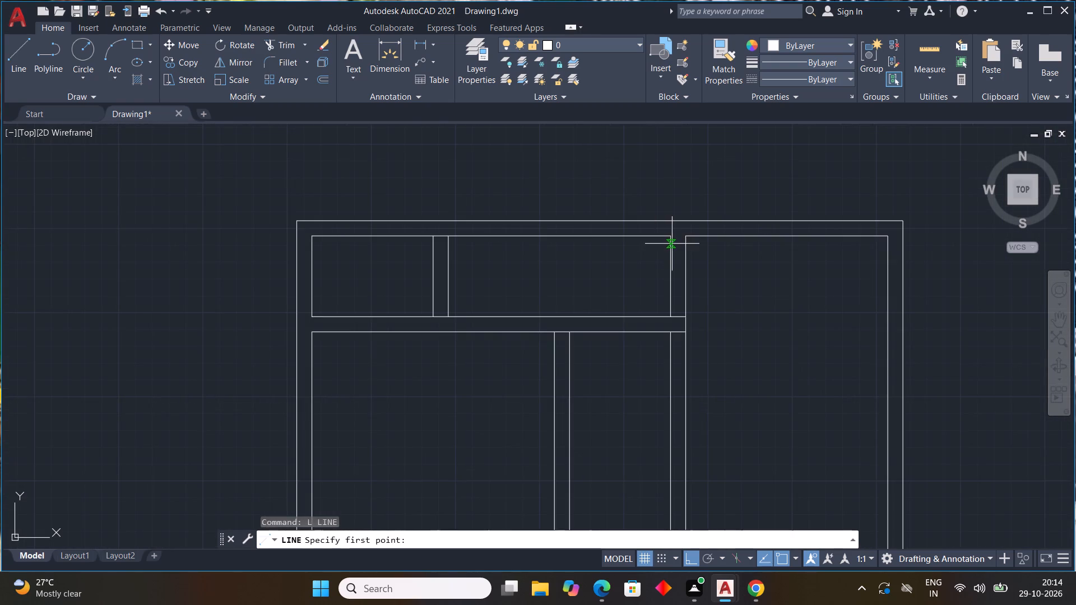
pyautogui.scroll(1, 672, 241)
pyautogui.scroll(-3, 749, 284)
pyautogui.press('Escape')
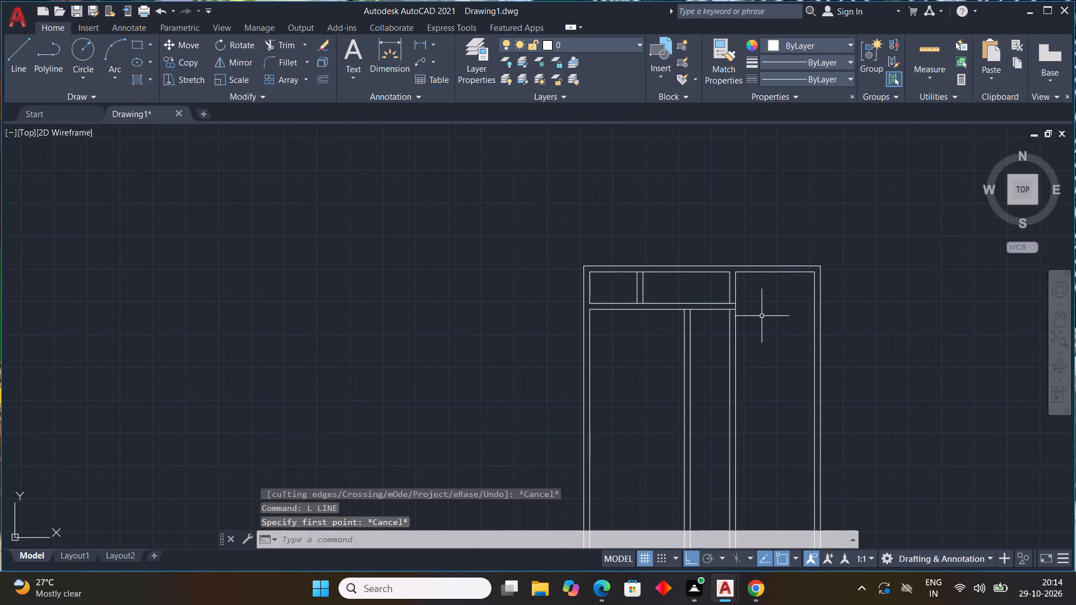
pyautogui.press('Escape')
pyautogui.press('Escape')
# Extend the left segment of the inner top wall line across the gap above the second long partition.
pyautogui.write('EX')
pyautogui.press('space')
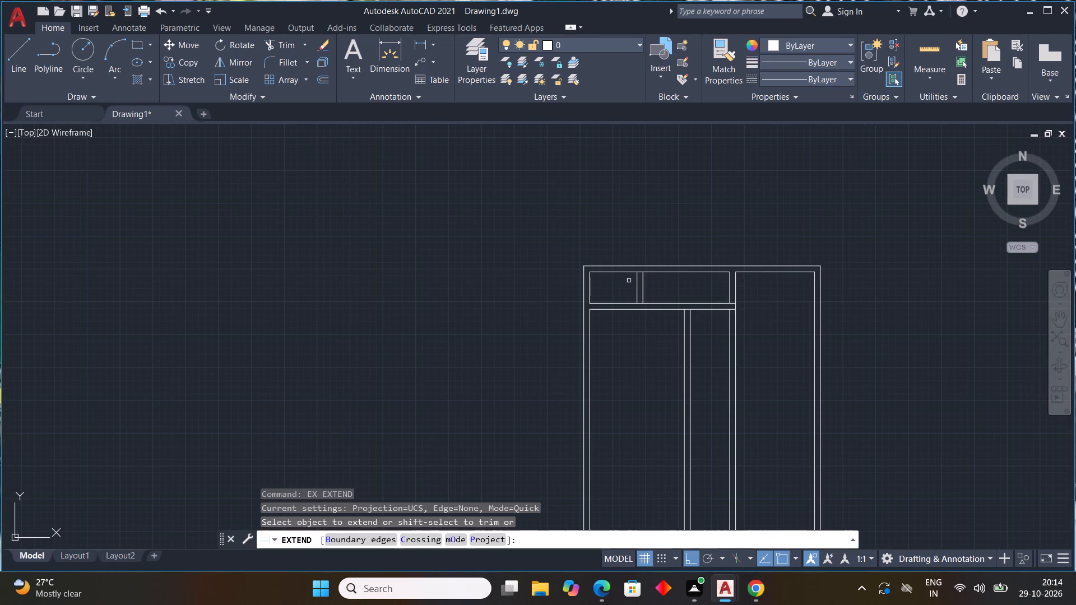
pyautogui.scroll(1, 583, 299)
pyautogui.click(595, 289)
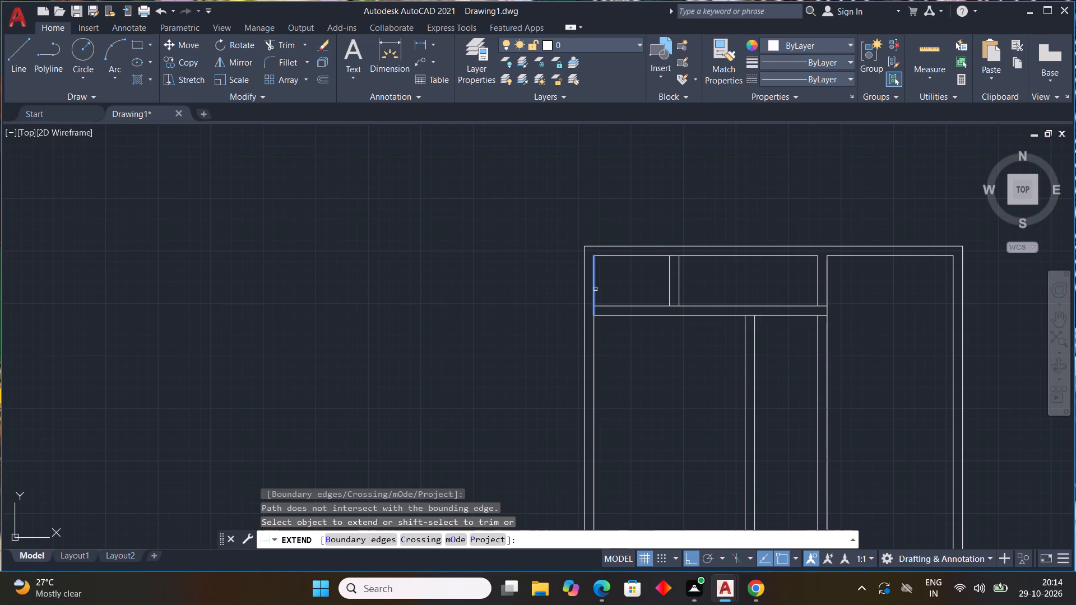
pyautogui.click(766, 255)
pyautogui.press('Escape')
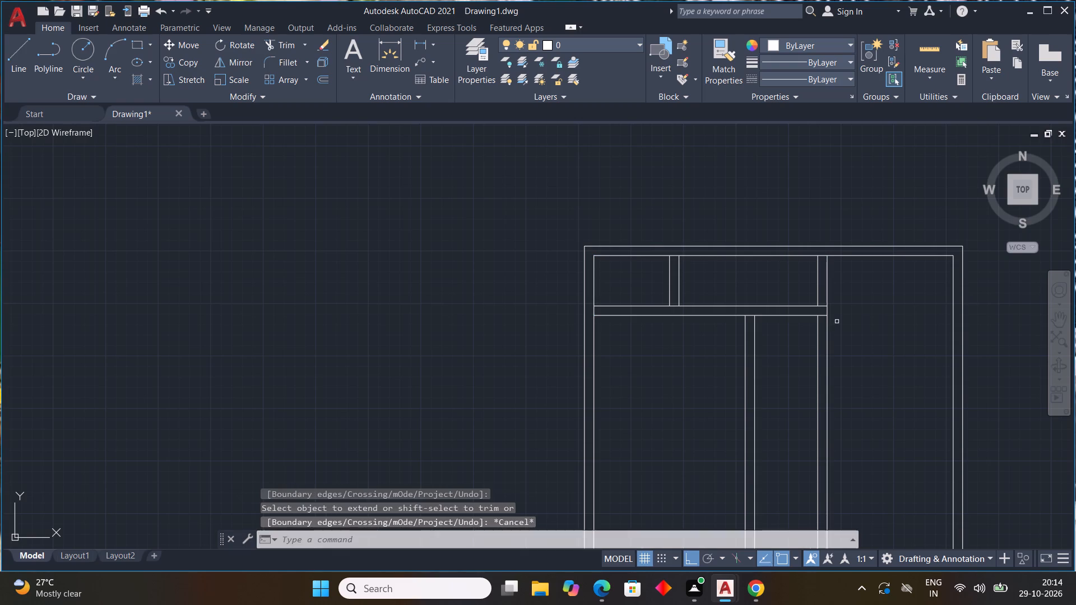
pyautogui.press('Escape')
pyautogui.press('Escape')
# Delete all the interior partition lines, keeping only the inner and outer lines of the perimeter walls.
pyautogui.moveTo(841, 328); pyautogui.dragTo(772, 252, button='middle')
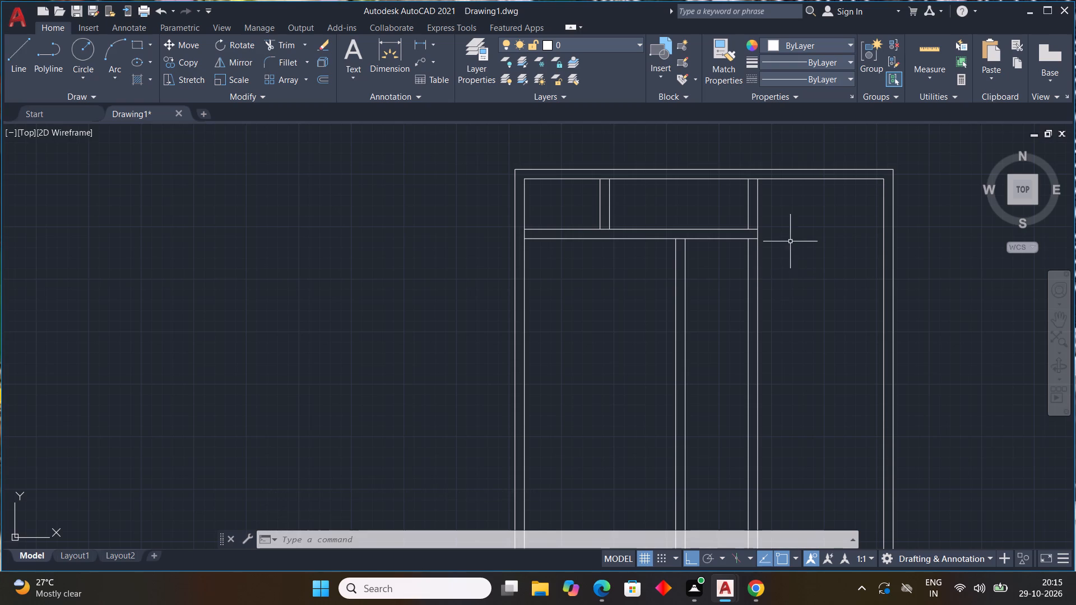
pyautogui.click(789, 226)
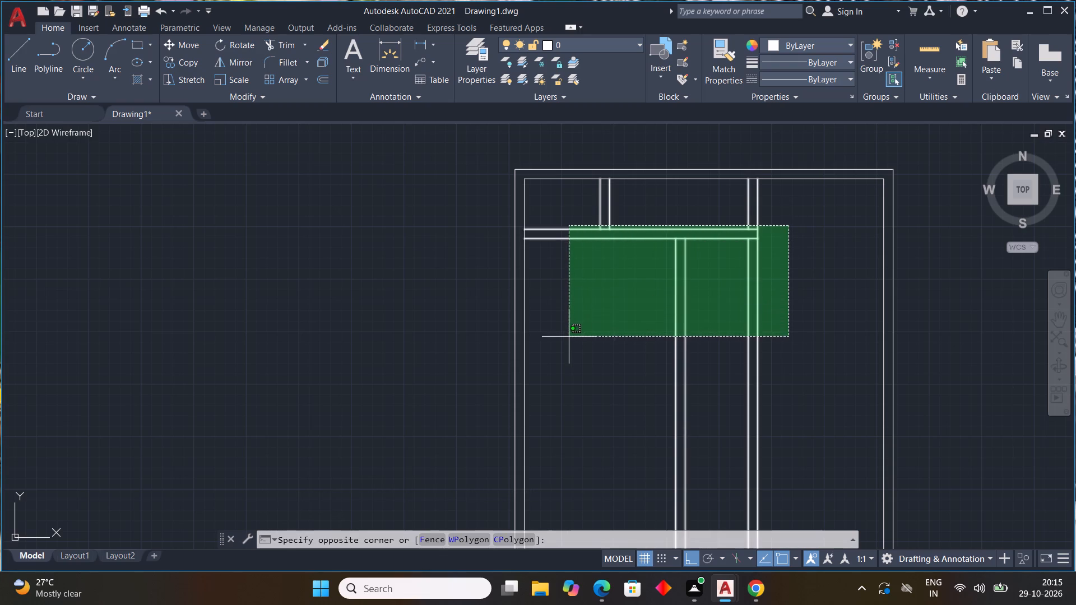
pyautogui.click(569, 337)
pyautogui.press('Delete')
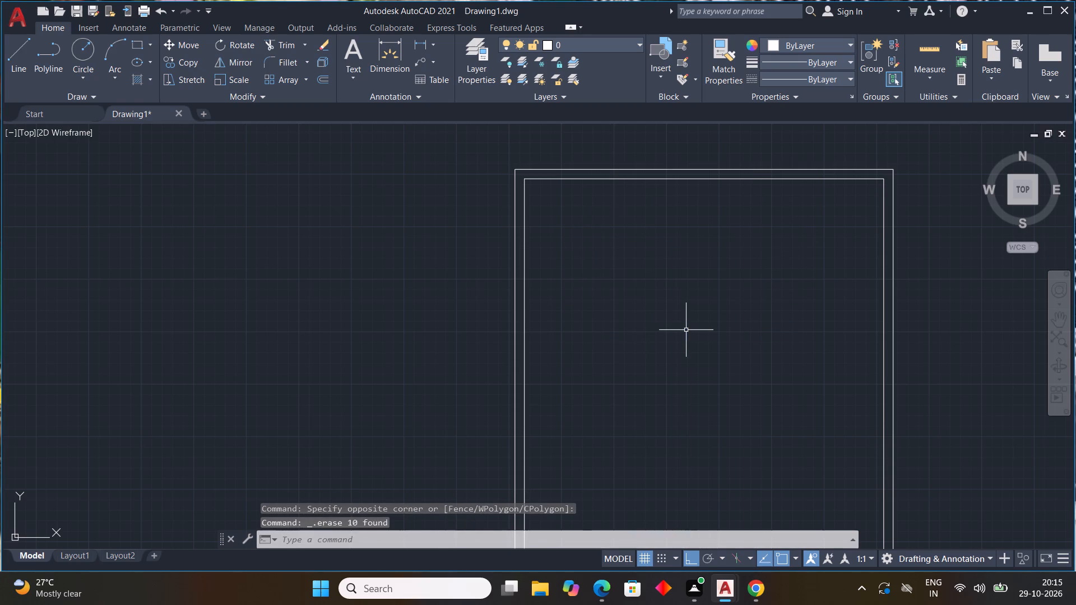
pyautogui.press('Escape')
pyautogui.press('Escape')
pyautogui.press('Escape')
pyautogui.press('Escape')
pyautogui.press('Escape')
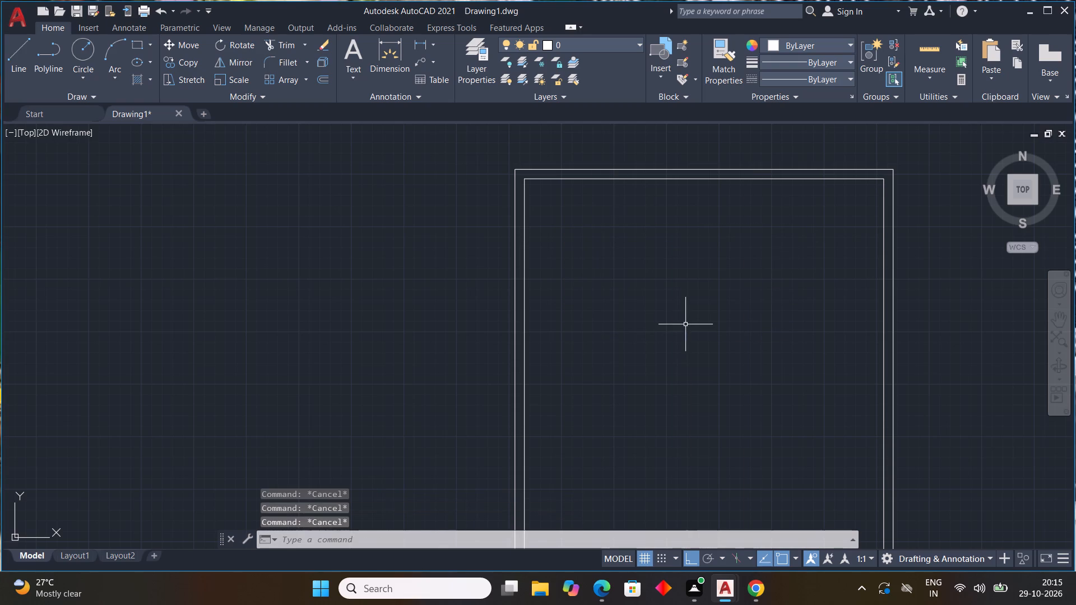
pyautogui.press('Escape')
pyautogui.press('Escape')
pyautogui.press('Escape')
# Offset the left segment of the inner top wall line 4' downward.
pyautogui.press('o')
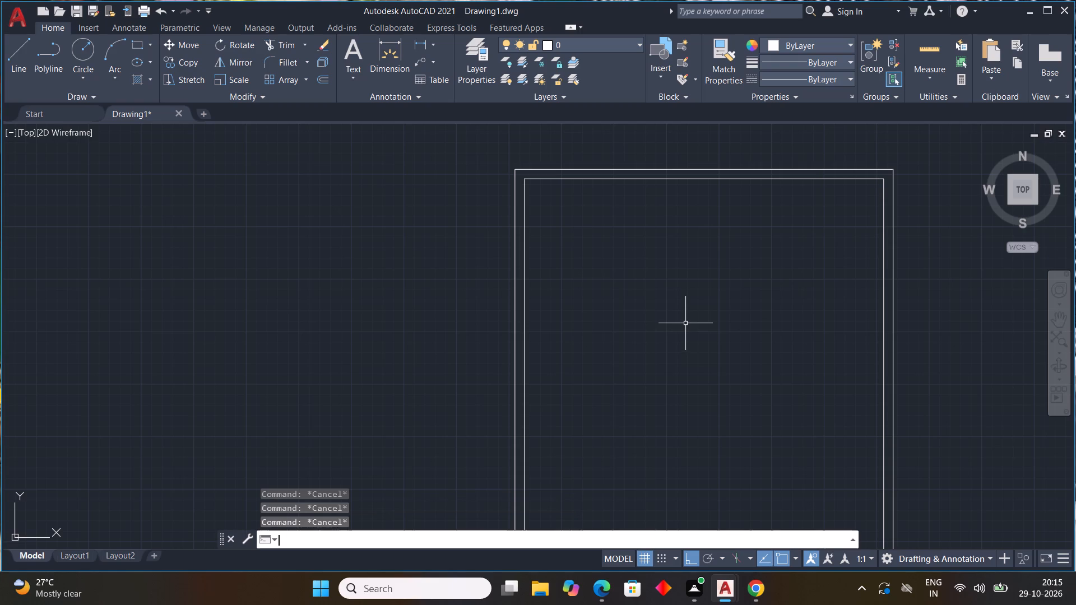
pyautogui.write('FF')
pyautogui.press('space')
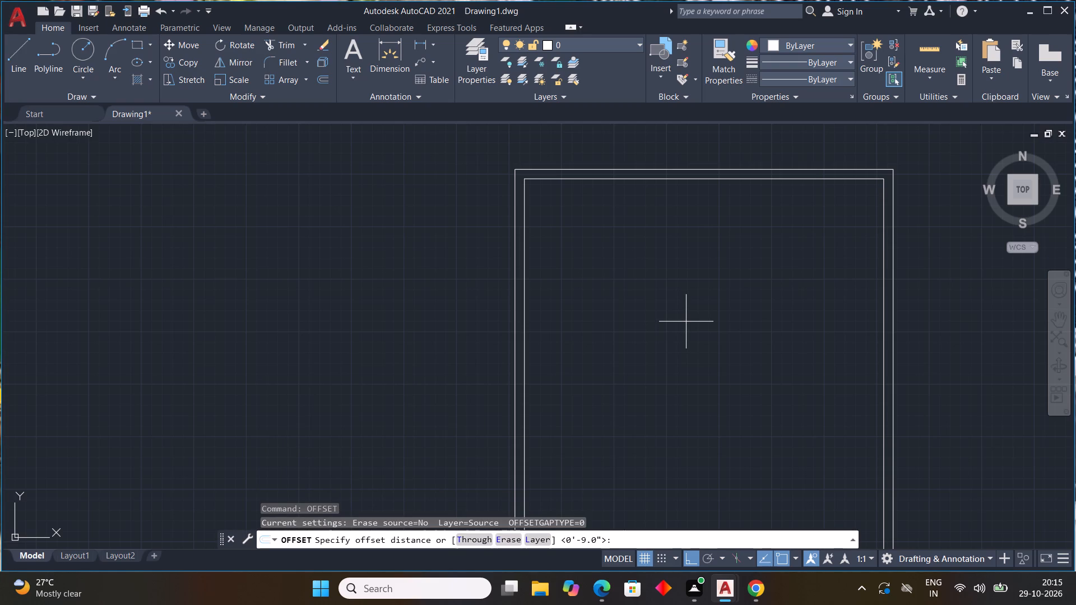
pyautogui.write("4'")
pyautogui.press('Return')
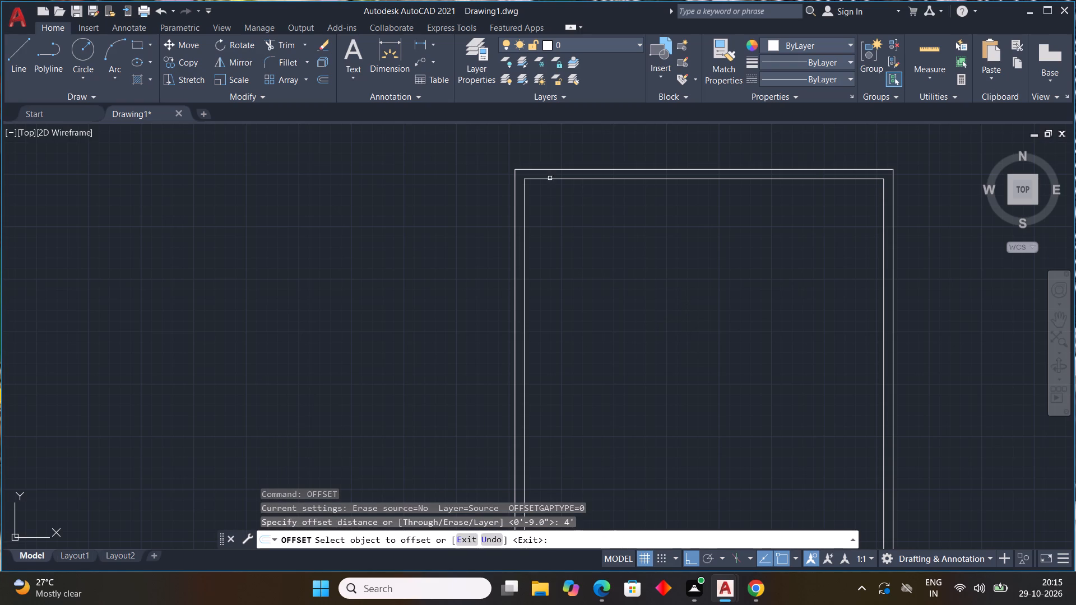
pyautogui.click(557, 179)
pyautogui.click(580, 226)
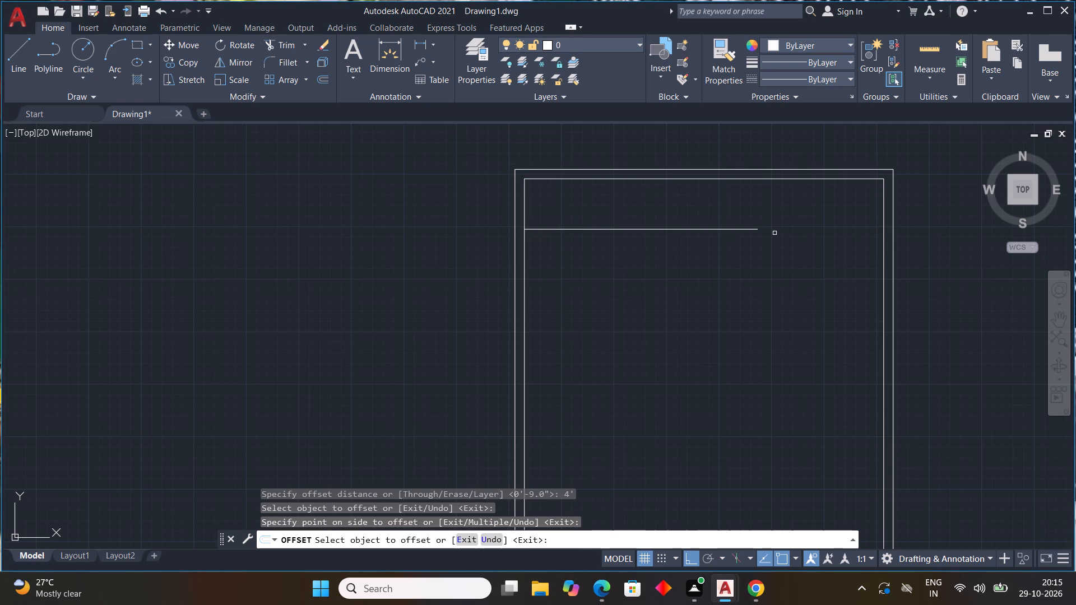
pyautogui.press('Escape')
pyautogui.press('Escape')
pyautogui.press('Escape')
pyautogui.press('Escape')
pyautogui.press('Escape')
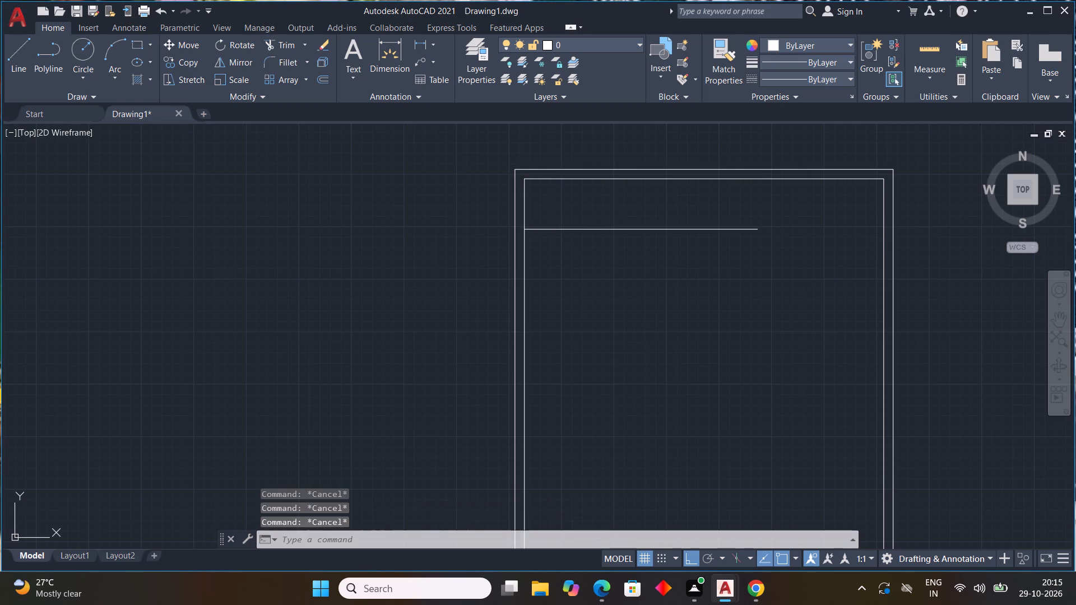
# Offset the new horizontal line 4.5" downward to form a partition wall.
pyautogui.press('space')
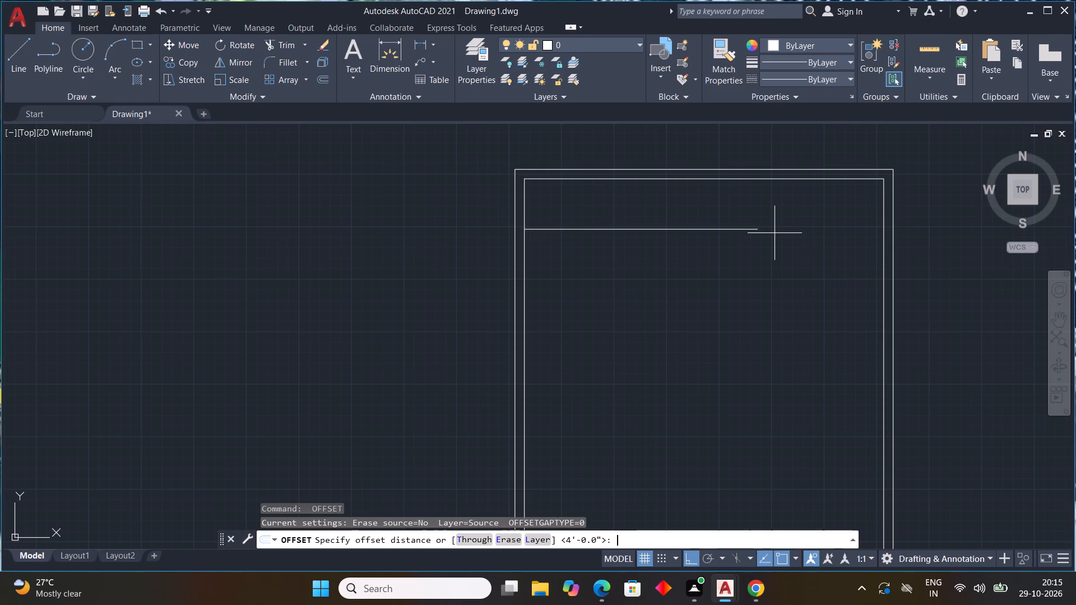
pyautogui.write('4.5"')
pyautogui.press('Return')
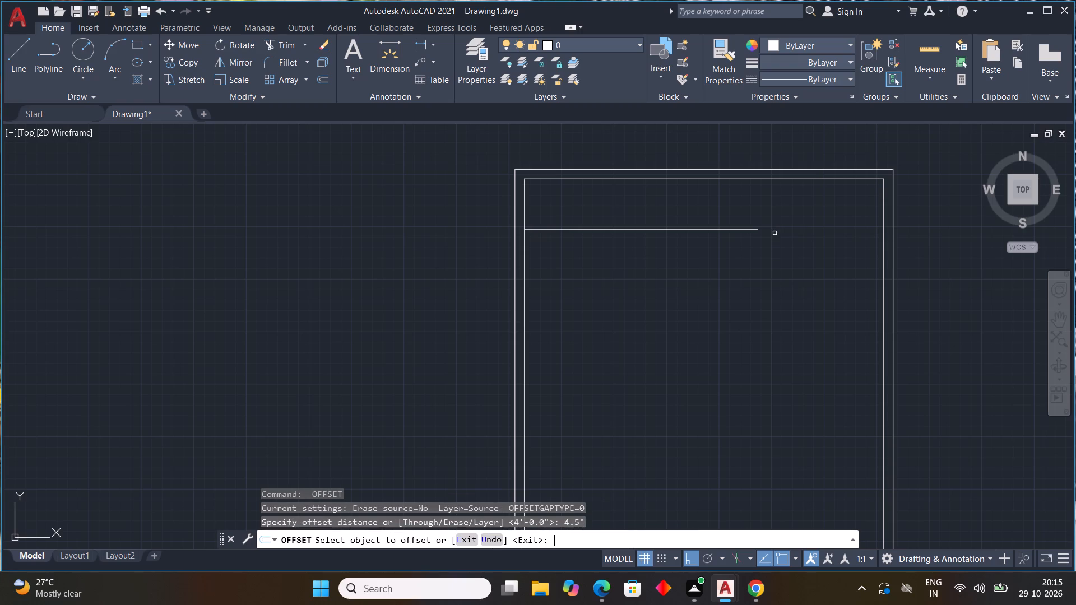
pyautogui.moveTo(674, 229); pyautogui.dragTo(674, 236)
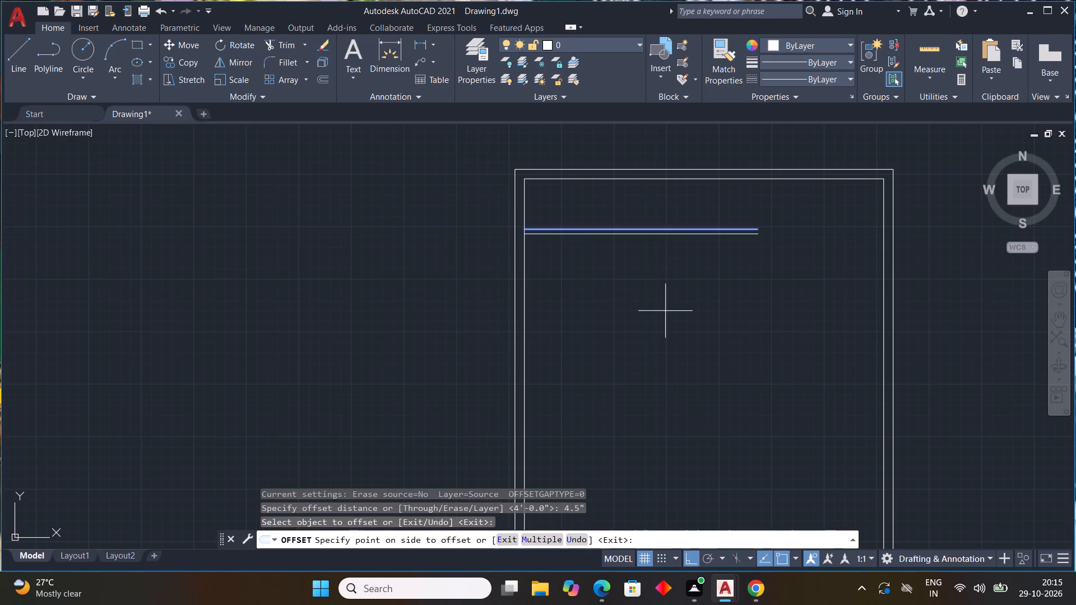
pyautogui.click(665, 311)
pyautogui.press('Escape')
pyautogui.press('Escape')
pyautogui.press('Escape')
pyautogui.press('Escape')
pyautogui.press('Escape')
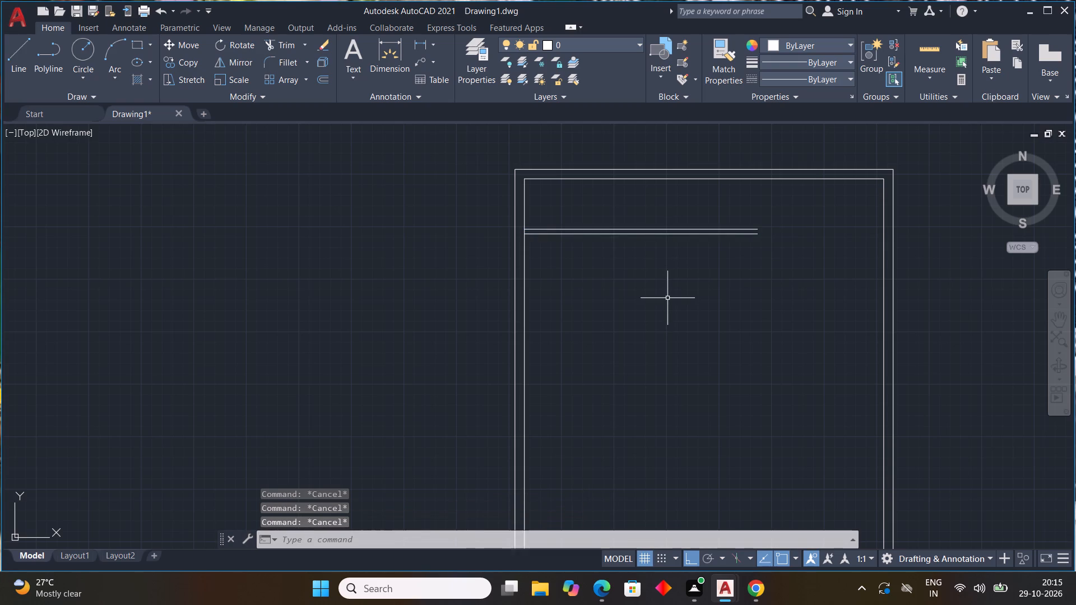
# Trim the inner left wall line between the two horizontal partition lines.
pyautogui.write('TR')
pyautogui.press('space')
pyautogui.scroll(4, 515, 213)
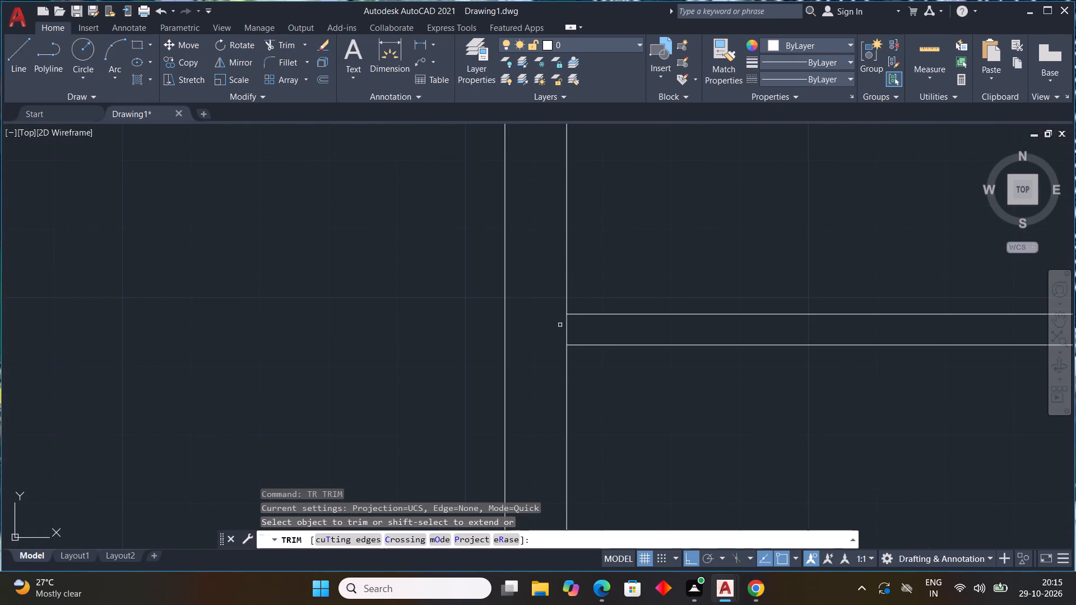
pyautogui.click(568, 324)
pyautogui.scroll(-4, 648, 238)
pyautogui.moveTo(697, 251); pyautogui.dragTo(606, 302, button='middle')
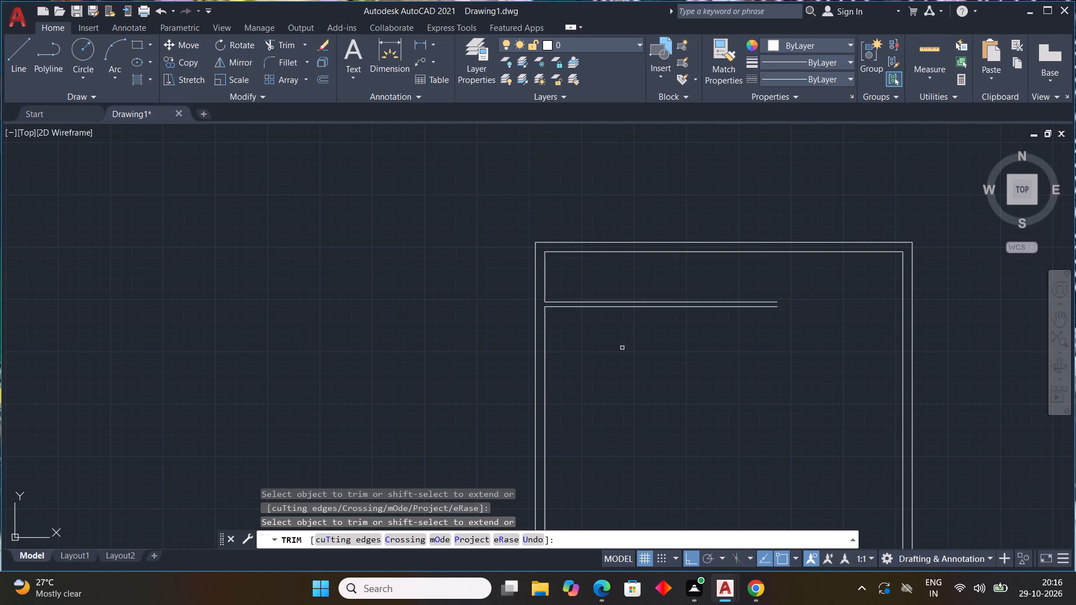
pyautogui.press('Escape')
pyautogui.press('Escape')
pyautogui.press('Escape')
pyautogui.press('Escape')
pyautogui.press('Escape')
pyautogui.press('Escape')
pyautogui.press('Escape')
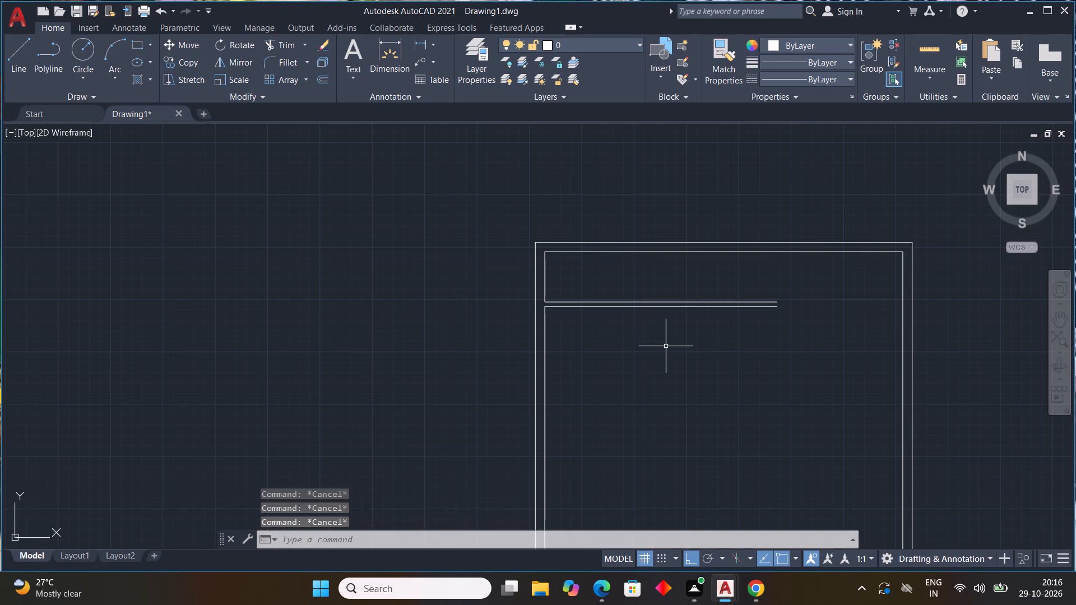
pyautogui.press('Escape')
# Offset the short inner left wall line above the horizontal partition 6' to the right.
pyautogui.write('OF')
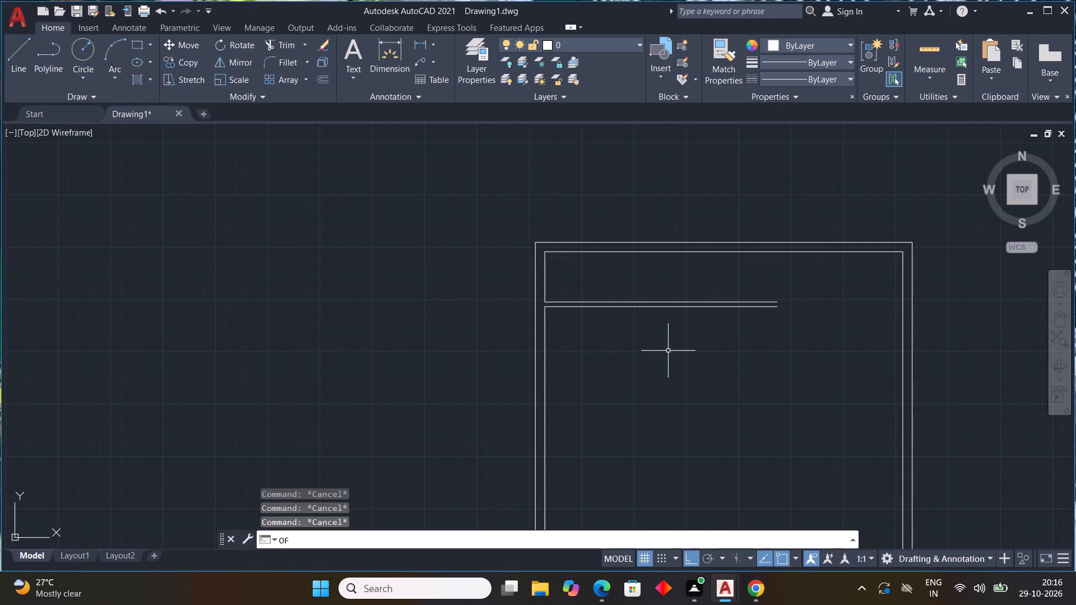
pyautogui.write('F')
pyautogui.press('space')
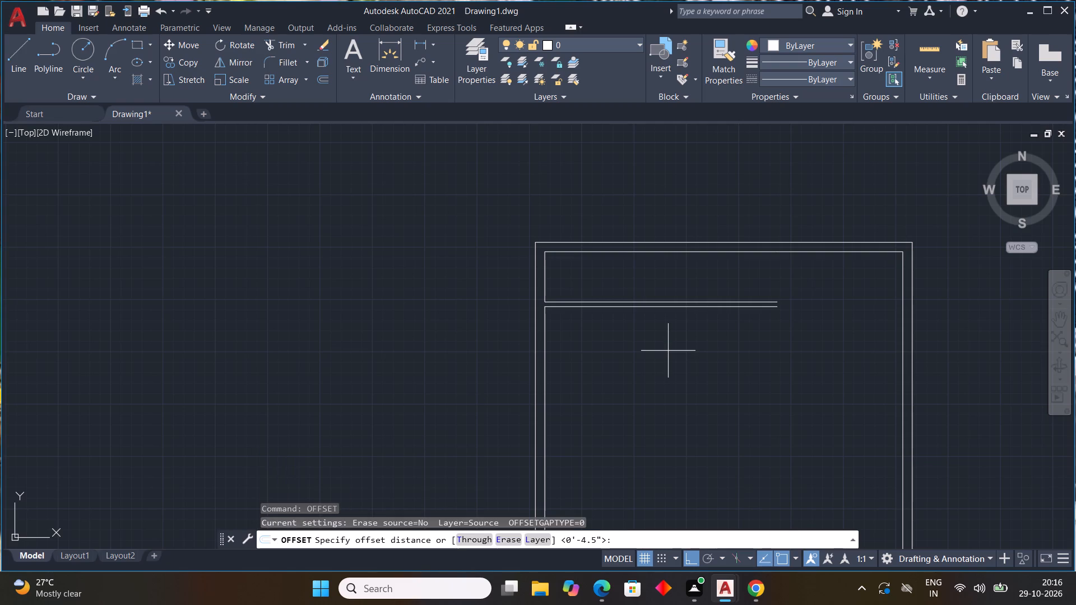
pyautogui.write("6'")
pyautogui.press('Return')
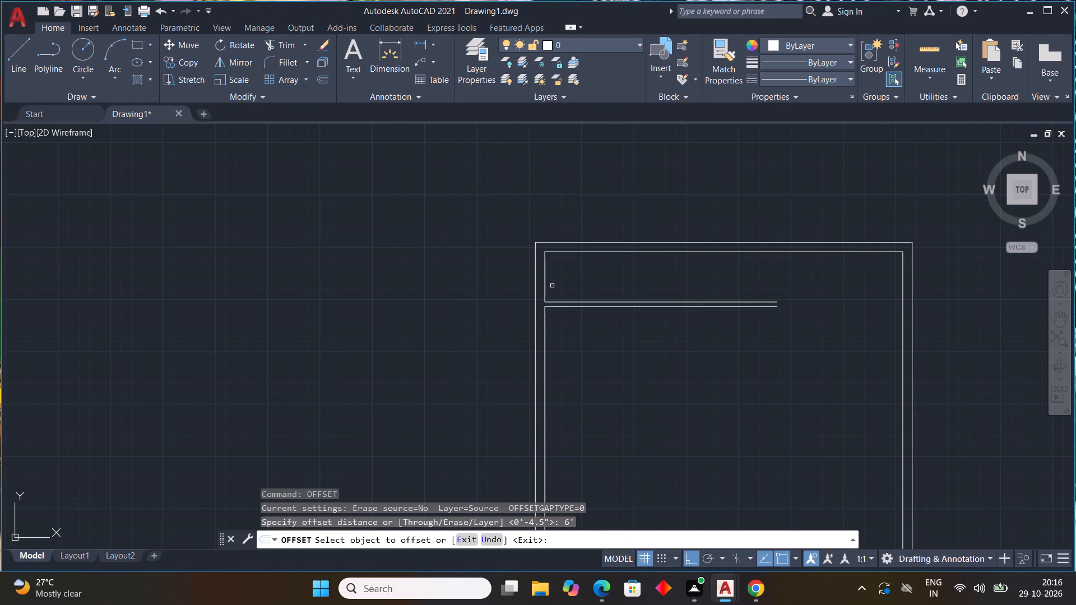
pyautogui.moveTo(545, 281); pyautogui.dragTo(554, 287)
pyautogui.click(609, 305)
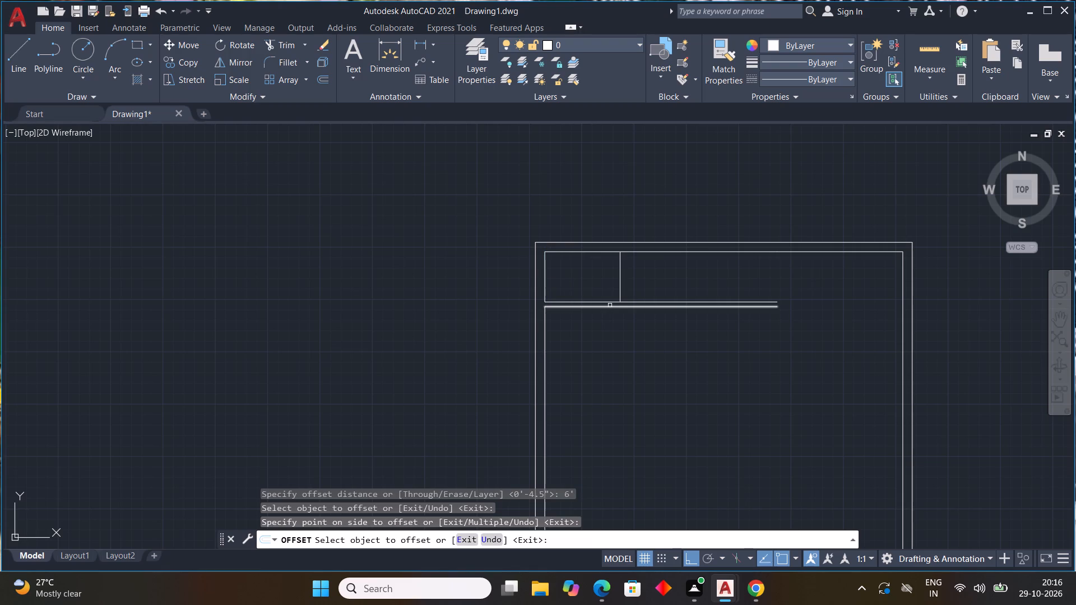
pyautogui.press('Escape')
pyautogui.press('Escape')
pyautogui.press('Escape')
# Offset the new short vertical line 4.5" to the right to form a partition wall.
pyautogui.press('space')
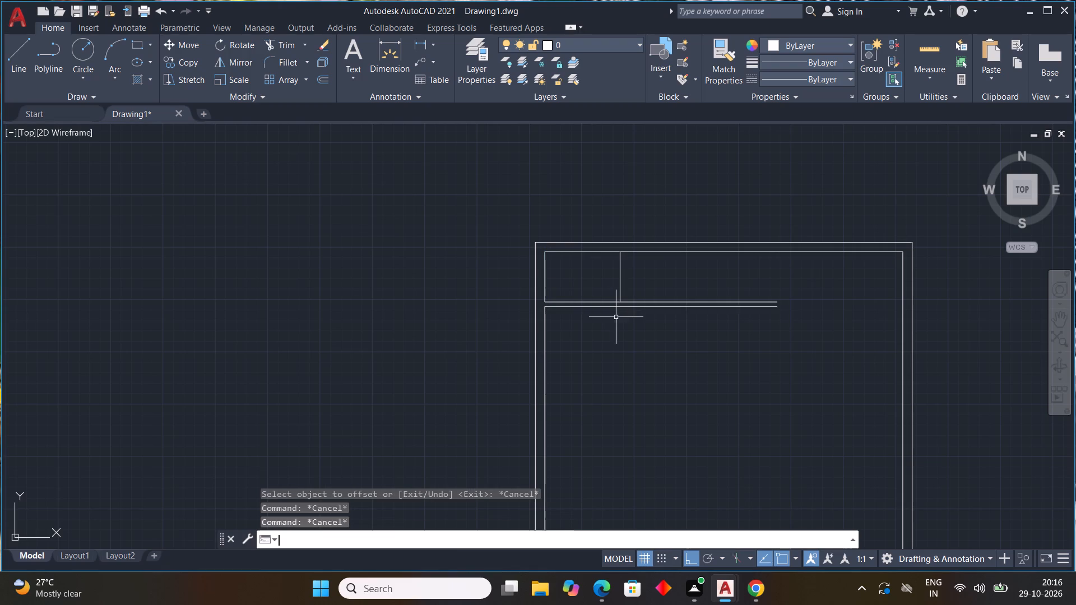
pyautogui.write('4.5"')
pyautogui.press('Return')
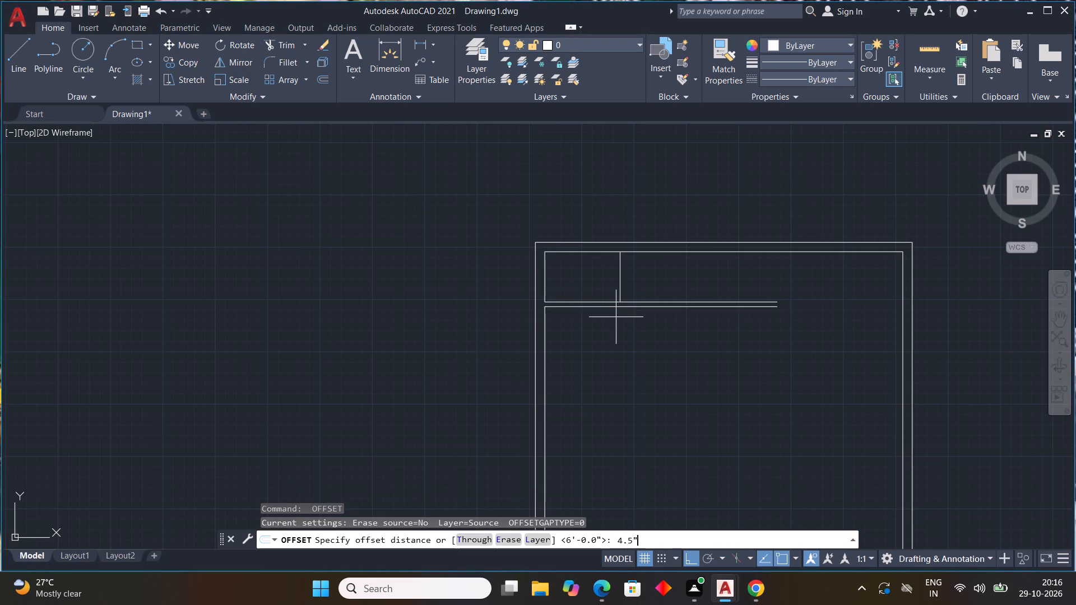
pyautogui.moveTo(620, 278); pyautogui.dragTo(683, 317)
pyautogui.click(700, 318)
pyautogui.press('Escape')
pyautogui.press('Escape')
pyautogui.press('Escape')
pyautogui.press('Escape')
pyautogui.press('Escape')
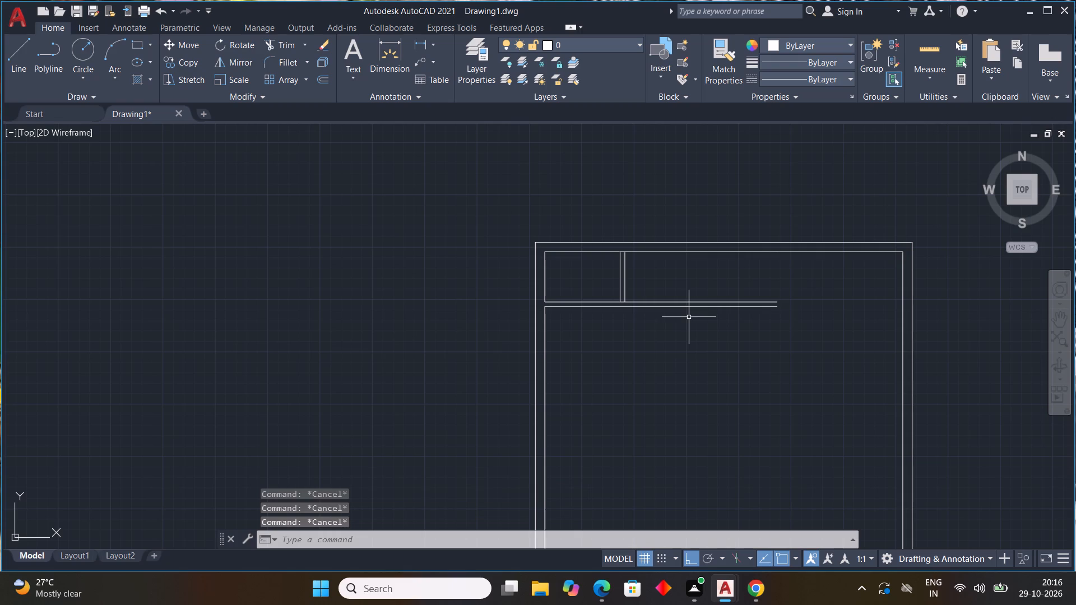
pyautogui.press('Escape')
# Offset the right-hand line of the short vertical partition 11' to the right.
pyautogui.press('space')
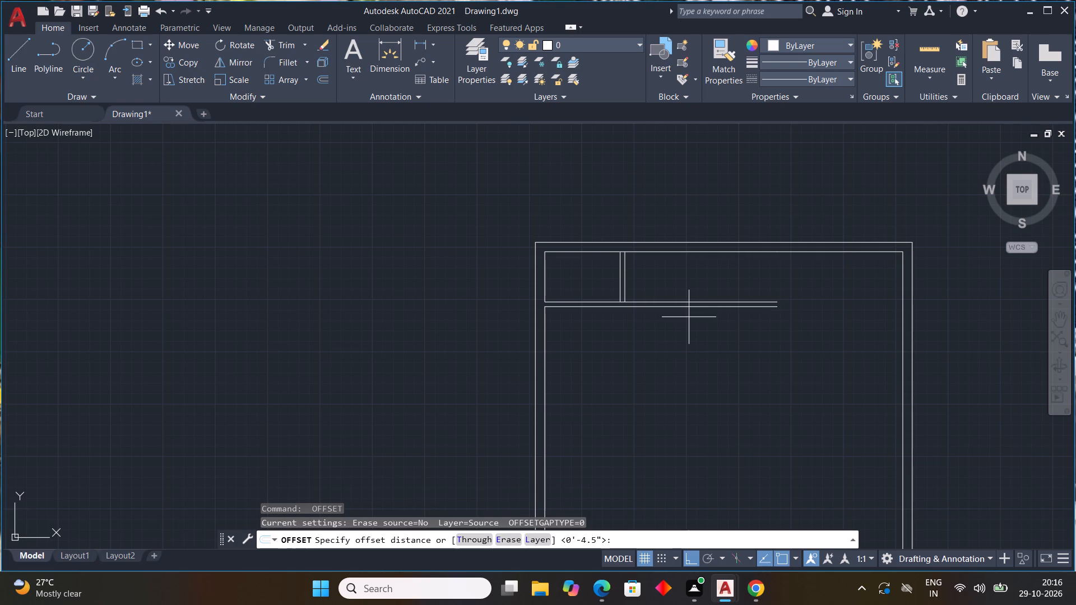
pyautogui.write('11')
pyautogui.press("'")
pyautogui.press('Return')
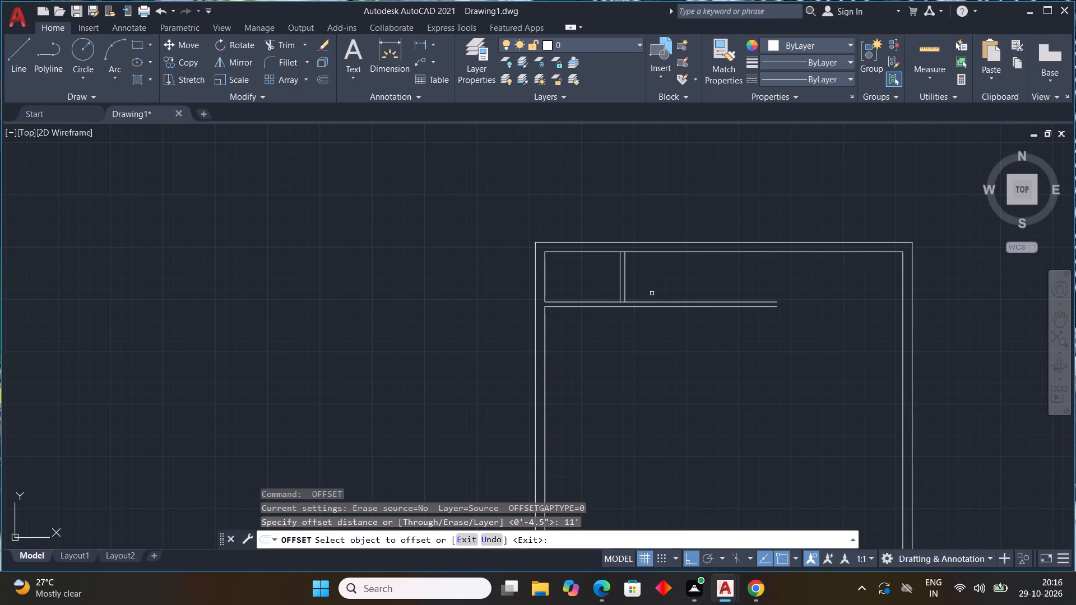
pyautogui.moveTo(625, 282); pyautogui.dragTo(636, 287)
pyautogui.click(766, 305)
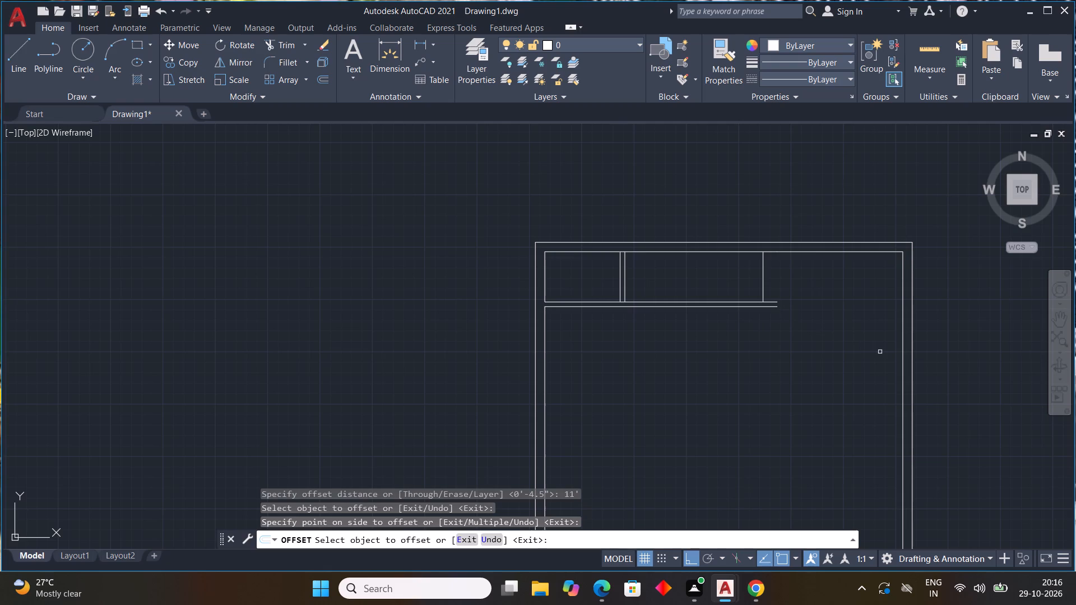
# Offset the short vertical line at the east end of the upper rooms 4.5" to the right to form a partition.
pyautogui.press('Escape')
pyautogui.press('Escape')
pyautogui.press('Escape')
pyautogui.press('Escape')
pyautogui.press('space')
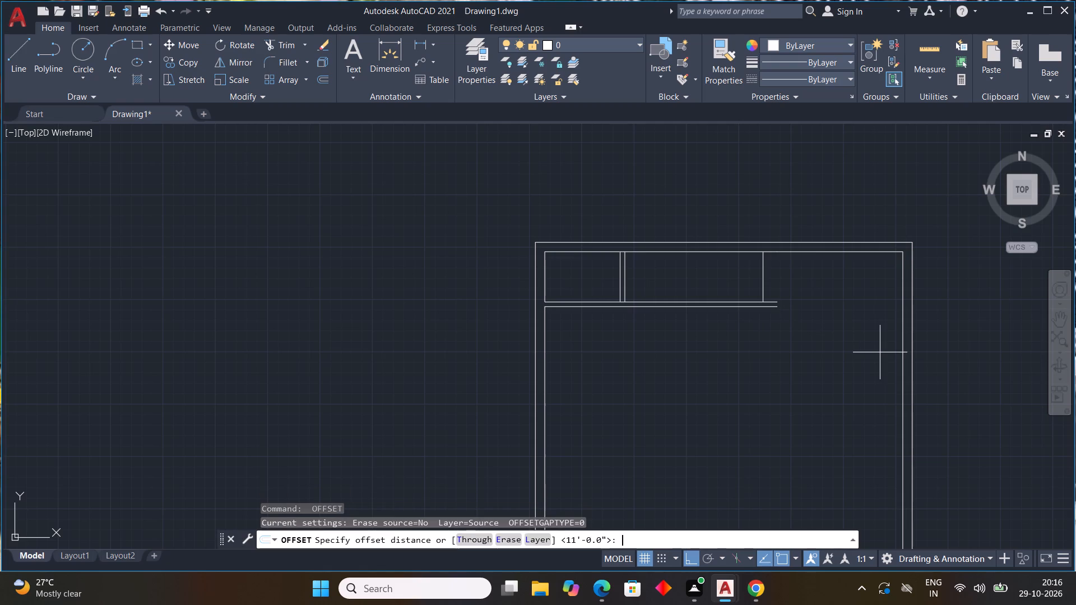
pyautogui.write('4')
pyautogui.press('.')
pyautogui.write('5"')
pyautogui.press('Return')
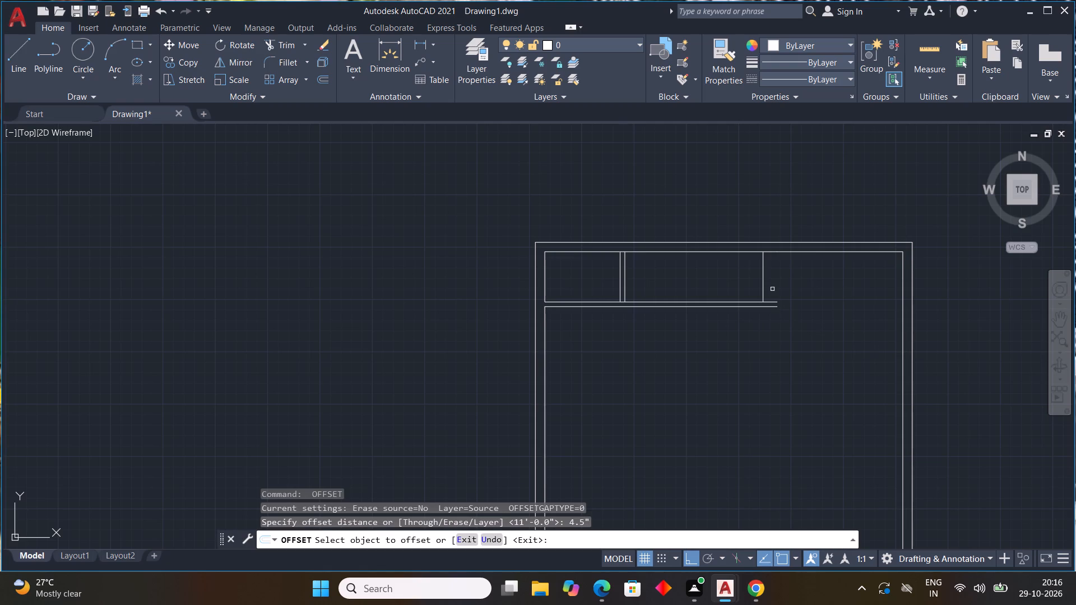
pyautogui.click(764, 284)
pyautogui.click(781, 284)
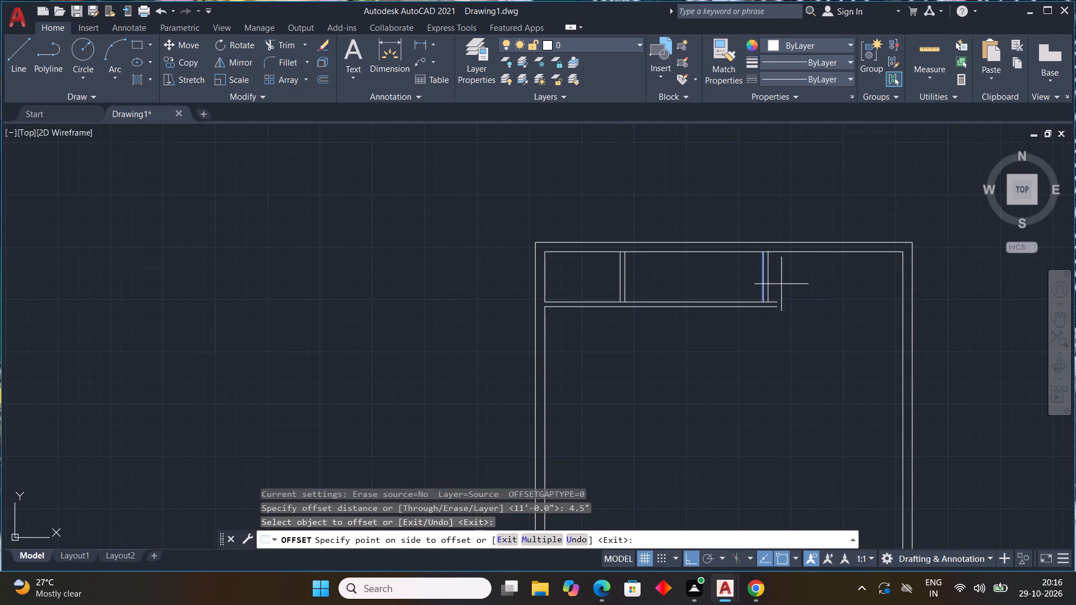
pyautogui.press('Escape')
pyautogui.press('Escape')
pyautogui.press('Escape')
pyautogui.press('Escape')
pyautogui.press('Escape')
pyautogui.press('Escape')
pyautogui.press('Escape')
pyautogui.press('Escape')
pyautogui.press('Escape')
pyautogui.press('Escape')
pyautogui.press('Escape')
pyautogui.press('Escape')
# Stretch the lower end of the new partition line down to the lower line of the horizontal partition.
pyautogui.scroll(3, 774, 285)
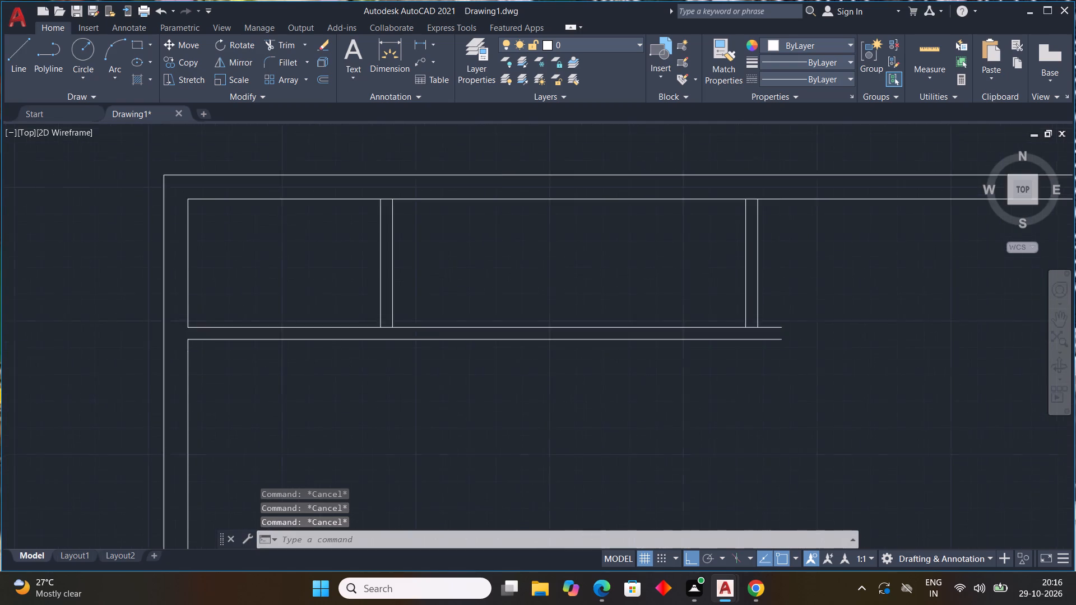
pyautogui.click(748, 330)
pyautogui.click(750, 350)
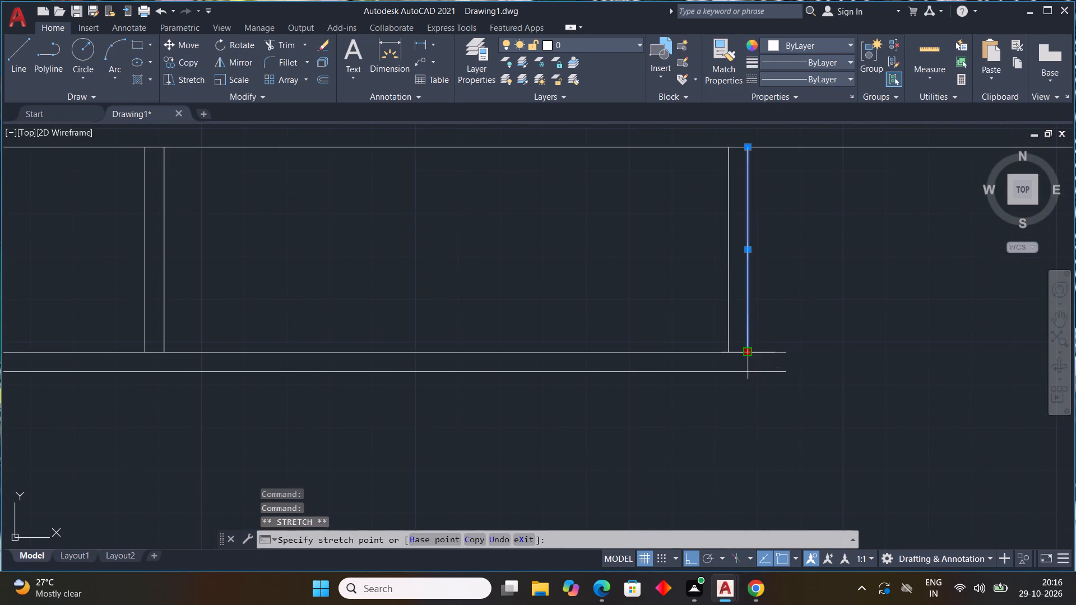
pyautogui.click(747, 367)
pyautogui.press('Escape')
# Trim both horizontal partition lines where they extend past the eastern short vertical partition.
pyautogui.scroll(-2, 836, 355)
pyautogui.moveTo(853, 361); pyautogui.dragTo(854, 361, button='middle')
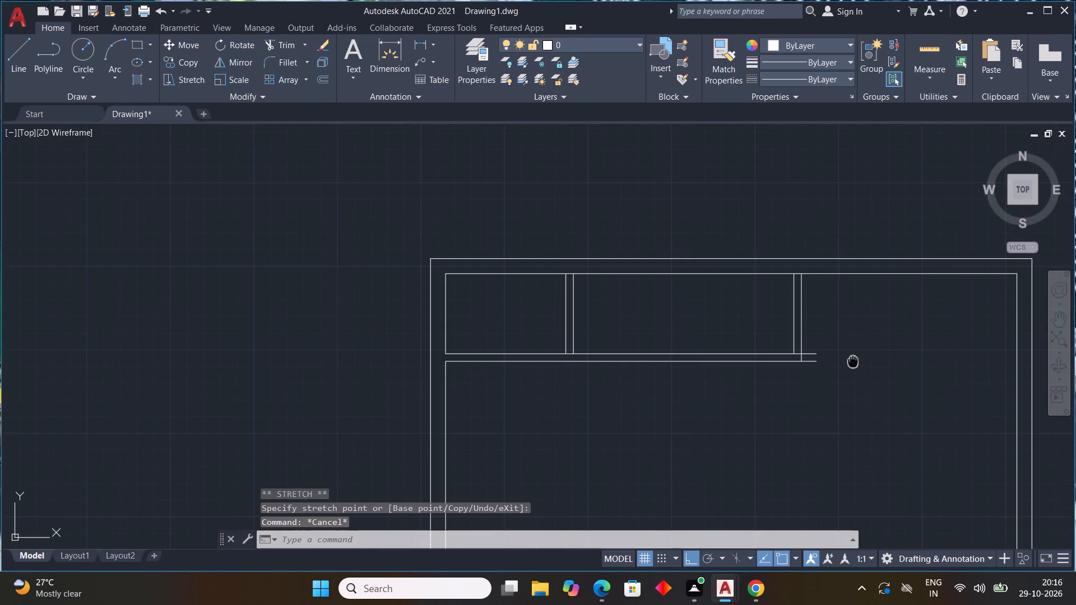
pyautogui.moveTo(854, 361); pyautogui.dragTo(810, 292, button='middle')
pyautogui.middleClick(810, 292)
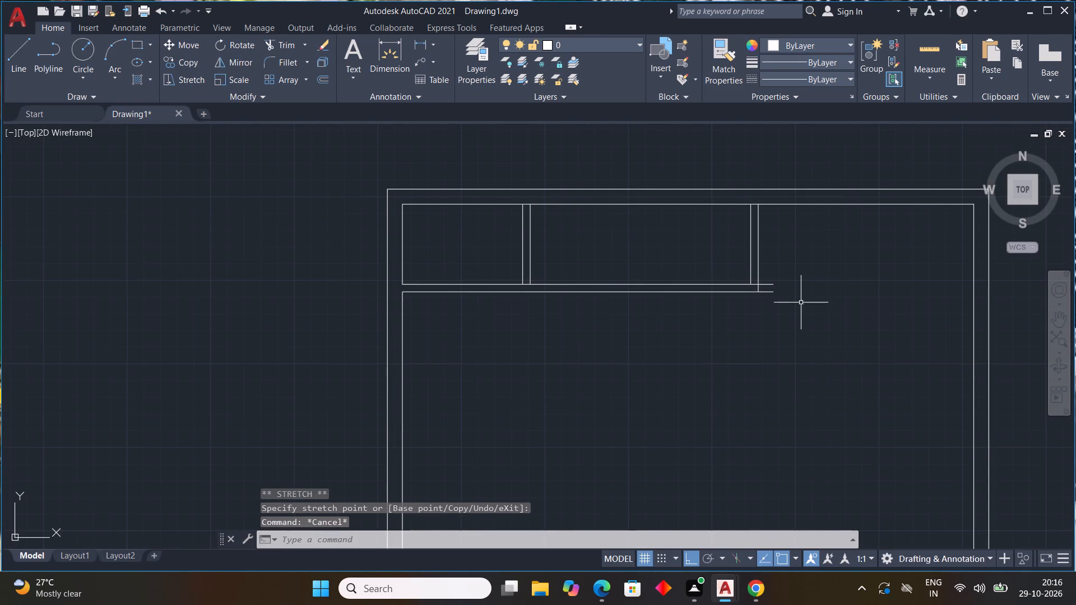
pyautogui.scroll(2, 783, 290)
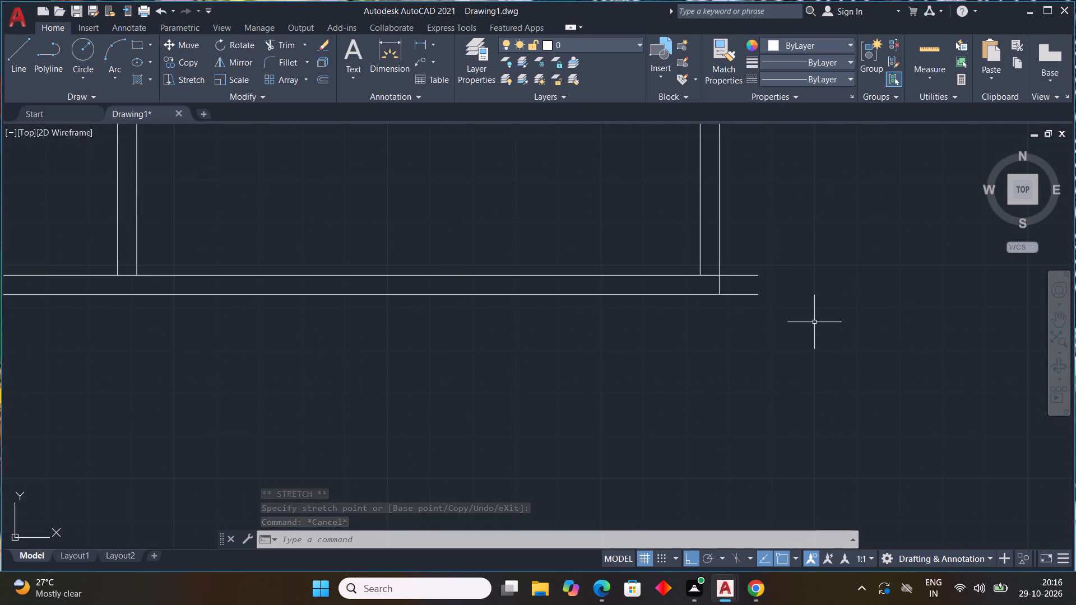
pyautogui.press('r')
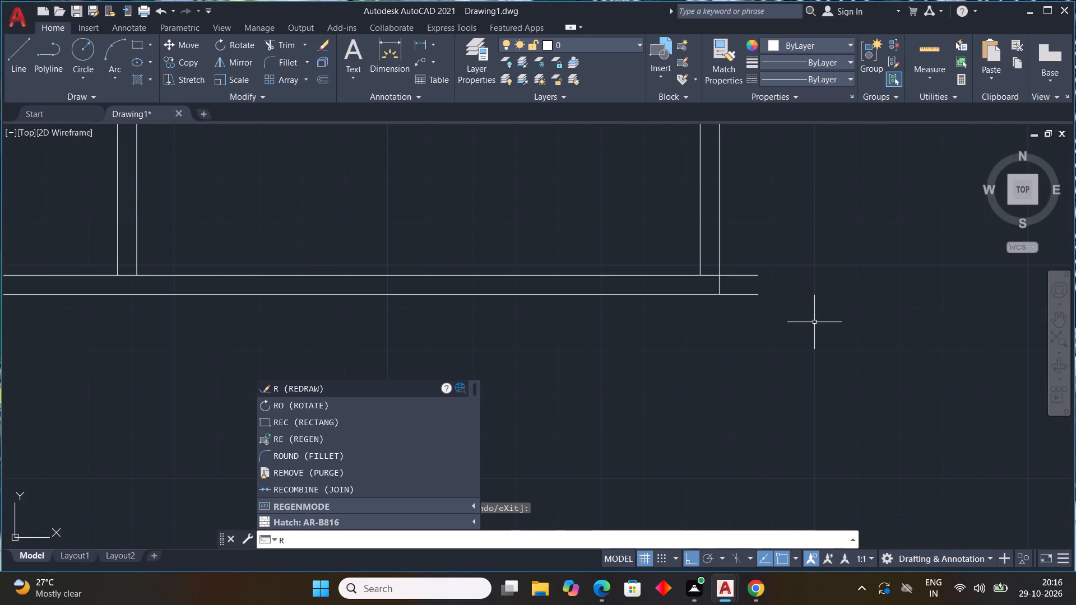
pyautogui.press('Escape')
pyautogui.press('Escape')
pyautogui.write('TR')
pyautogui.press('space')
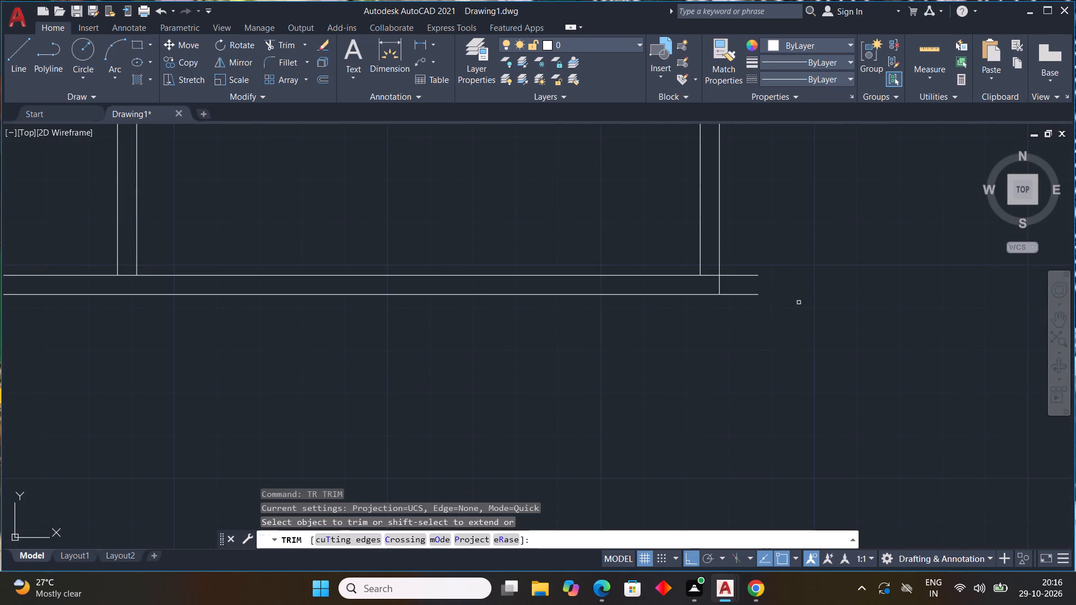
pyautogui.moveTo(739, 259); pyautogui.dragTo(741, 324)
pyautogui.scroll(-3, 752, 343)
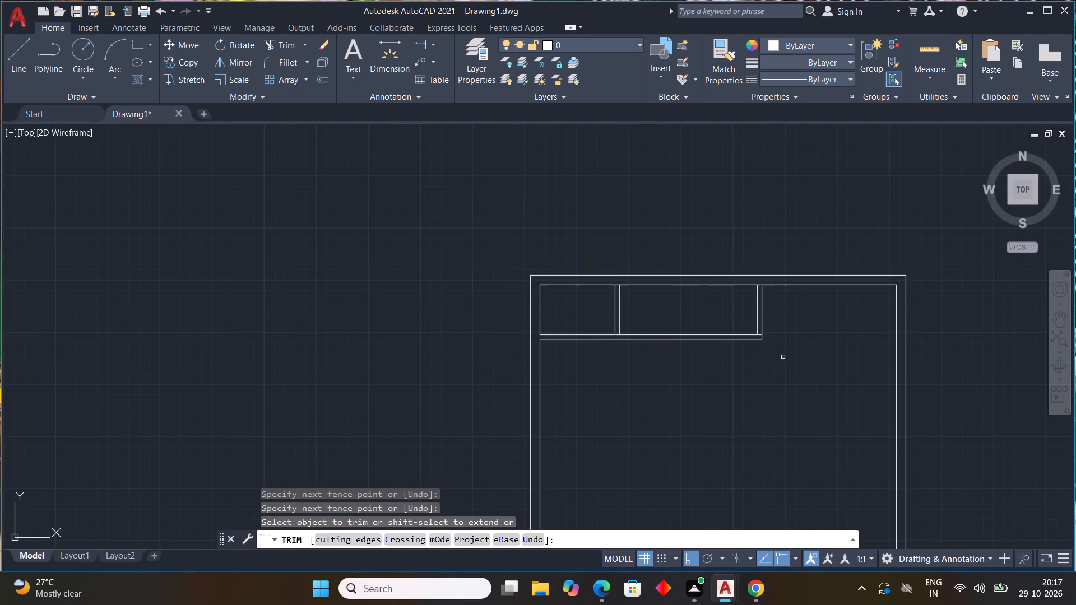
pyautogui.moveTo(790, 359); pyautogui.dragTo(794, 295, button='middle')
pyautogui.press('Escape')
pyautogui.press('Escape')
pyautogui.press('Escape')
pyautogui.press('Escape')
pyautogui.press('Escape')
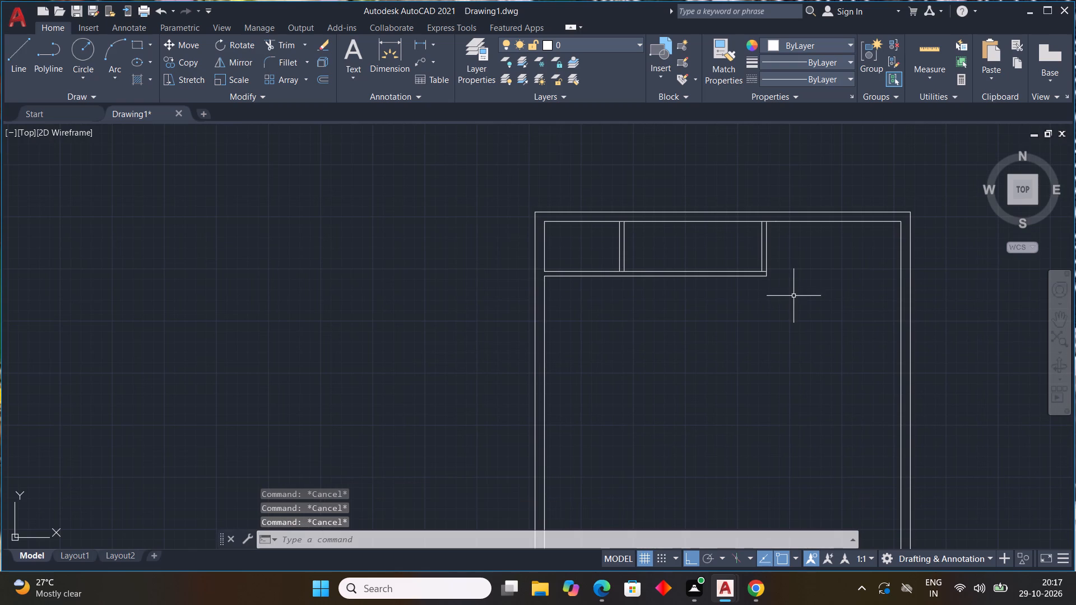
pyautogui.press('Escape')
pyautogui.press('Escape')
pyautogui.press('Escape')
pyautogui.press('Escape')
pyautogui.press('Escape')
# Offset the inner left wall line below the horizontal partition 12' to the right.
pyautogui.write('OFF')
pyautogui.press('space')
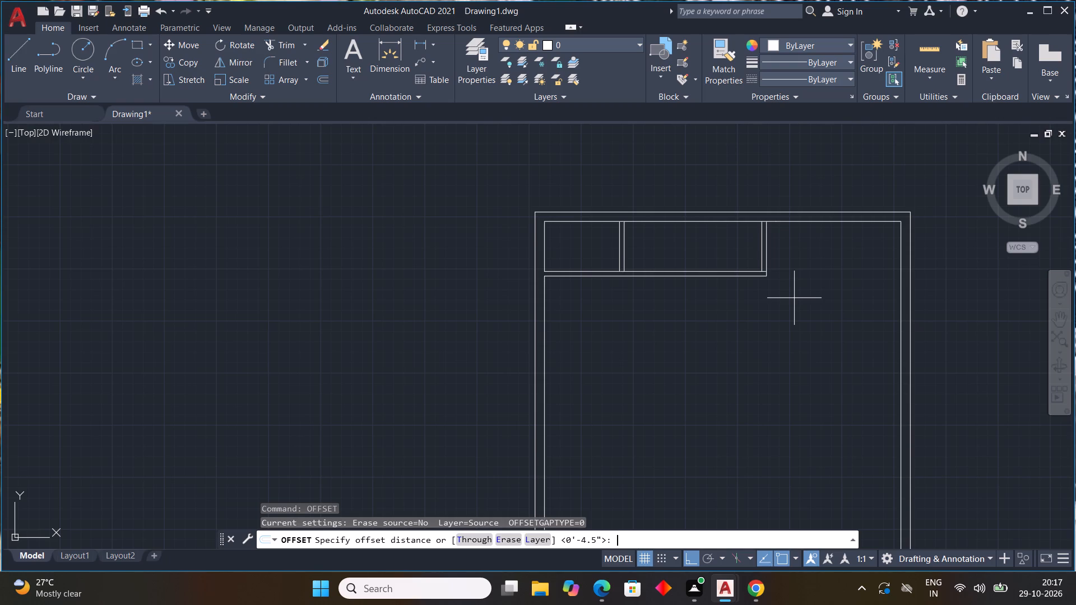
pyautogui.write('12')
pyautogui.press("'")
pyautogui.press('Return')
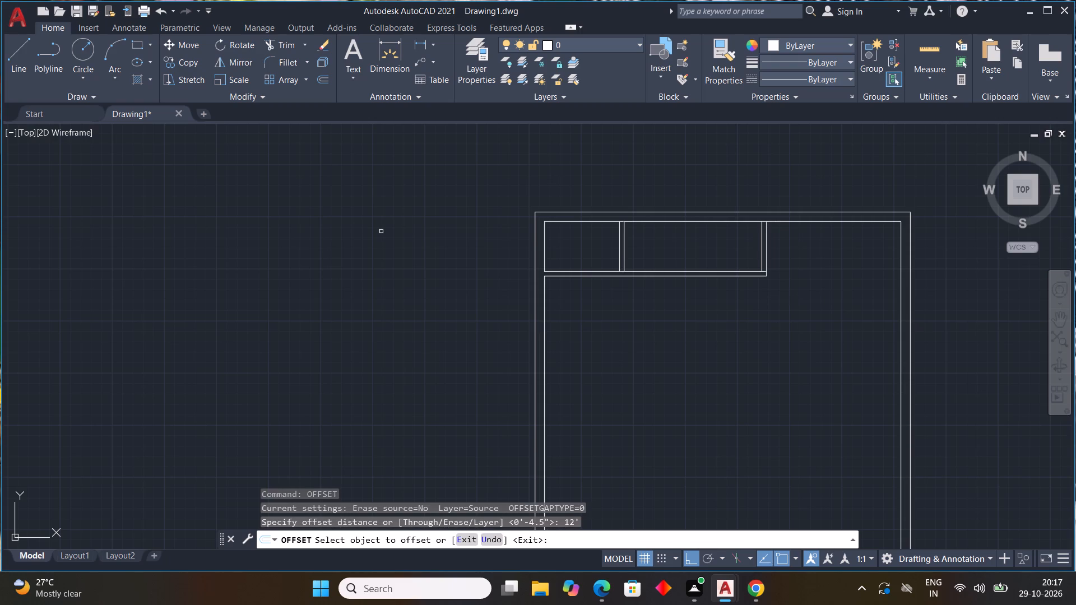
pyautogui.click(544, 360)
pyautogui.click(675, 368)
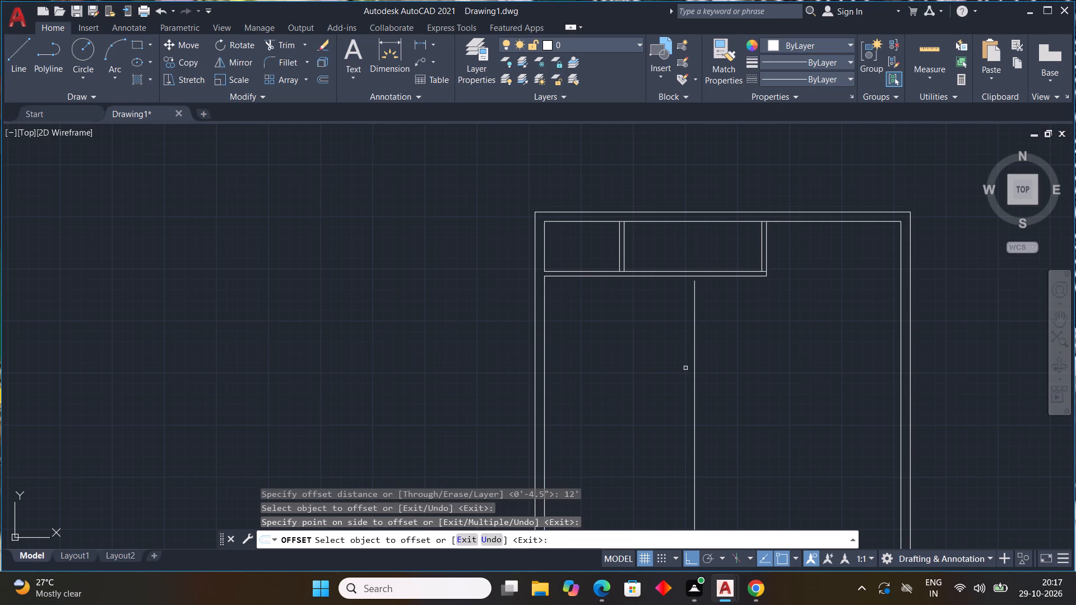
pyautogui.moveTo(685, 368); pyautogui.dragTo(529, 321, button='middle')
pyautogui.press('Escape')
# Stretch the upper end of the new long vertical line up to the lower line of the horizontal partition.
pyautogui.scroll(1, 511, 232)
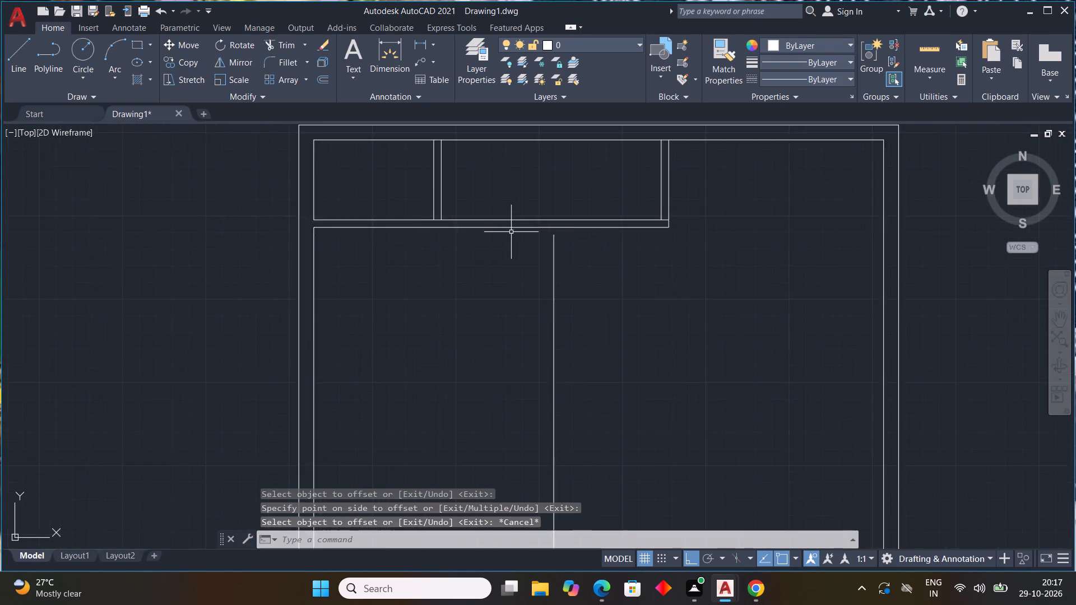
pyautogui.scroll(2, 511, 232)
pyautogui.moveTo(514, 235); pyautogui.dragTo(825, 322, button='middle')
pyautogui.scroll(3, 336, 315)
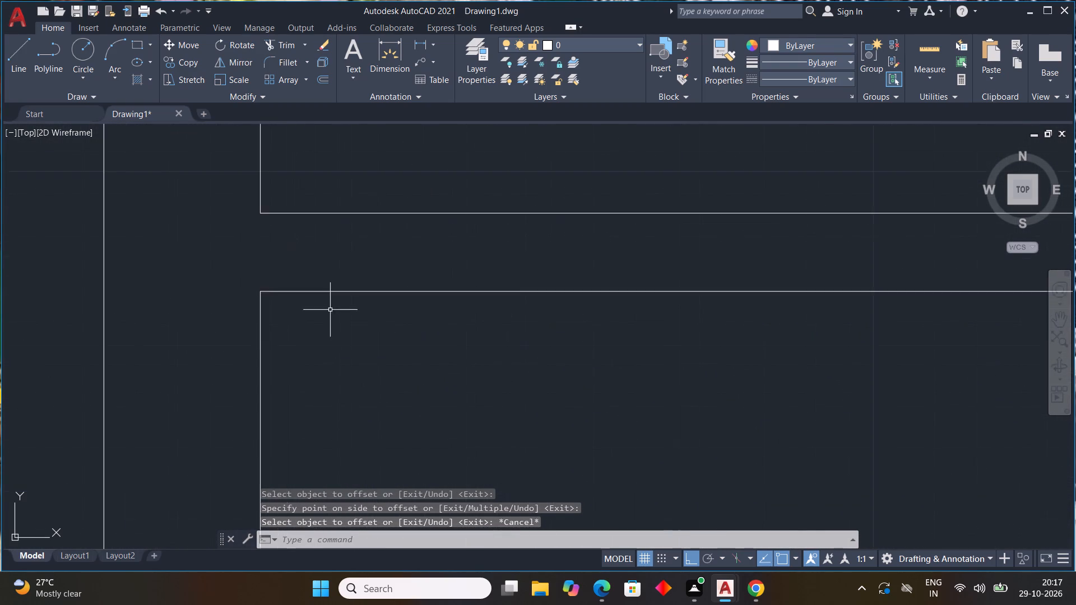
pyautogui.scroll(-5, 327, 304)
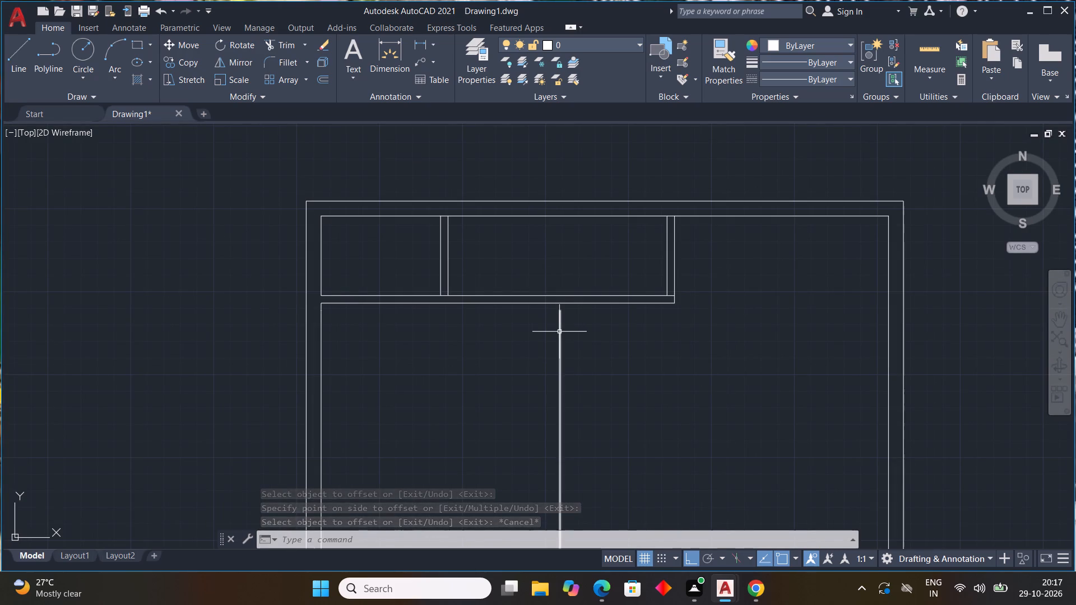
pyautogui.click(560, 332)
pyautogui.scroll(3, 566, 309)
pyautogui.moveTo(545, 315); pyautogui.dragTo(545, 310)
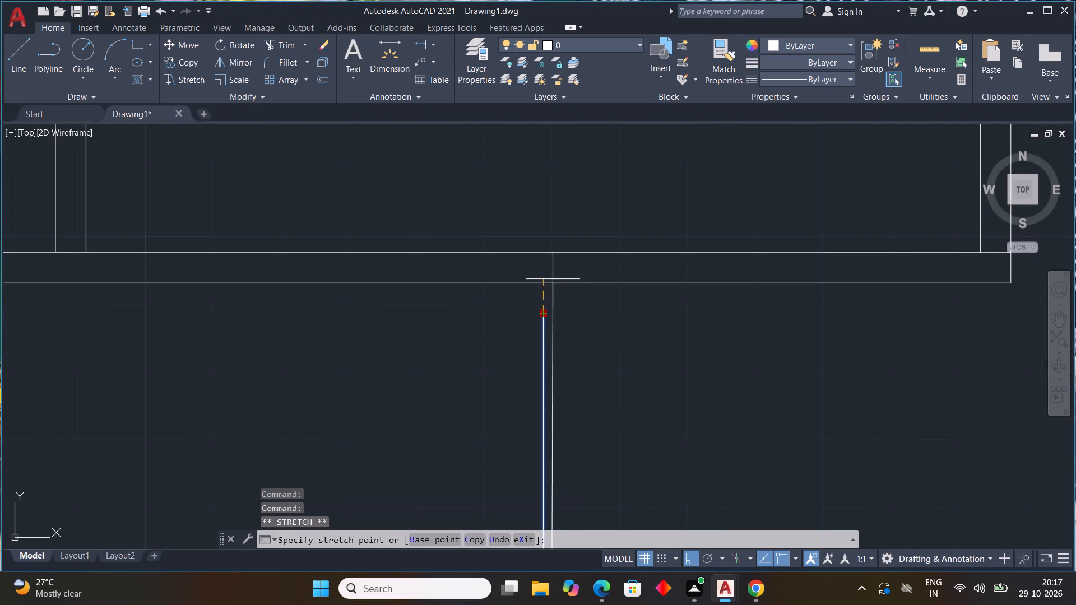
pyautogui.click(541, 288)
pyautogui.scroll(-3, 603, 303)
pyautogui.press('Escape')
# Offset the long vertical line 4.5" to the right to form a partition wall.
pyautogui.moveTo(646, 345); pyautogui.dragTo(645, 344, button='middle')
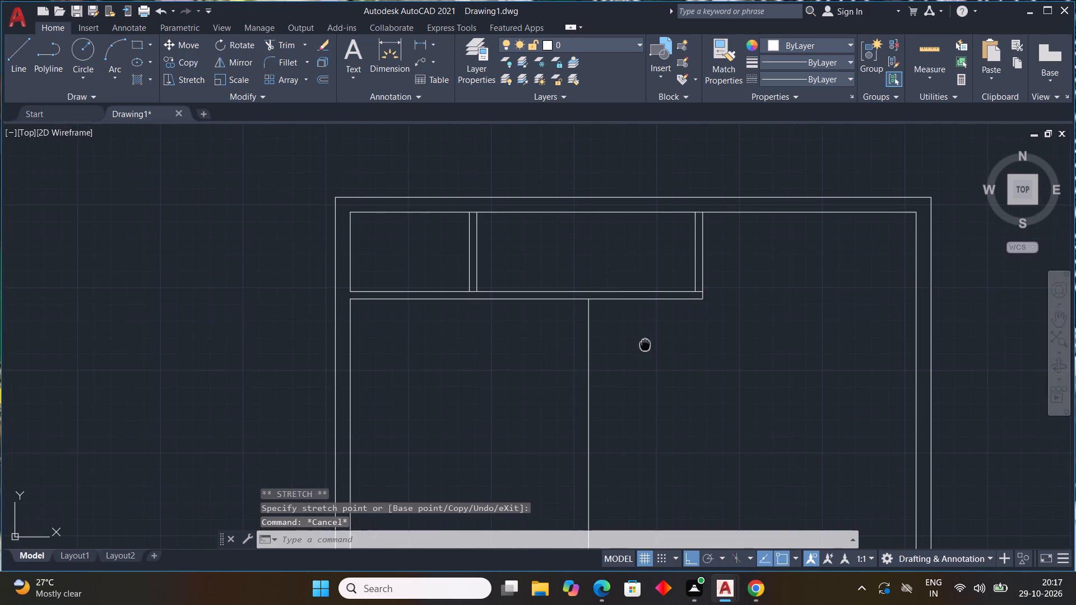
pyautogui.moveTo(645, 344); pyautogui.dragTo(597, 312, button='middle')
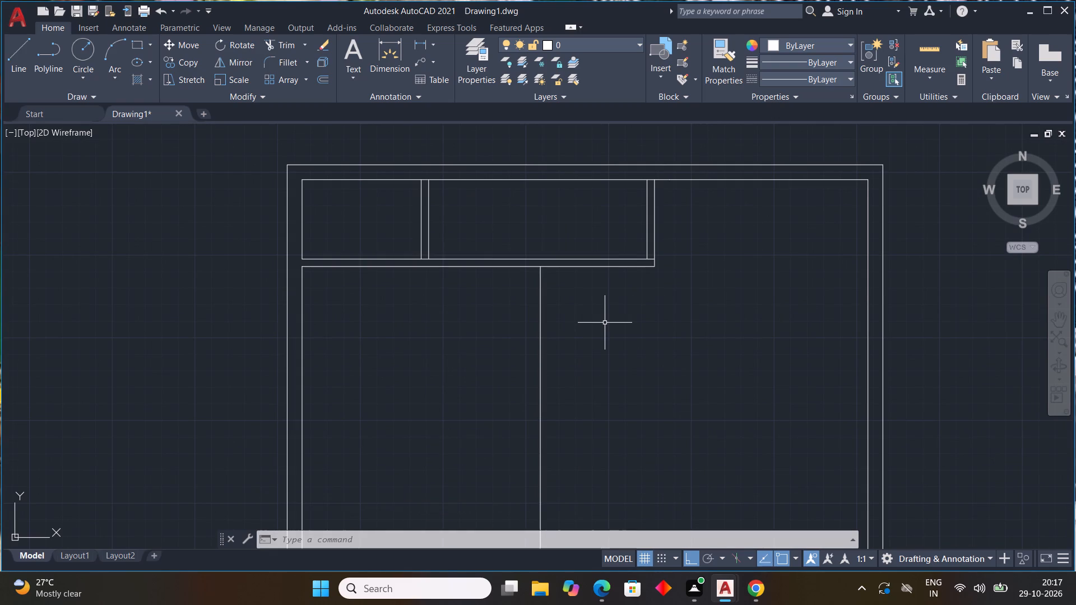
pyautogui.press('Escape')
pyautogui.press('Escape')
pyautogui.press('Escape')
pyautogui.press('Escape')
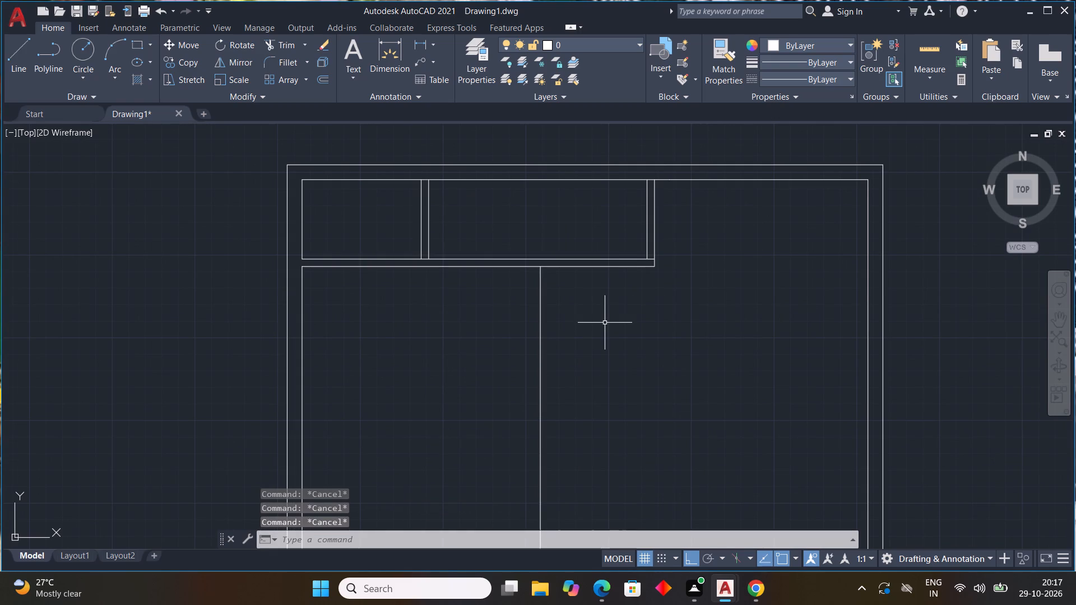
pyautogui.write('OFF')
pyautogui.press('space')
pyautogui.write('4.5"')
pyautogui.press('Return')
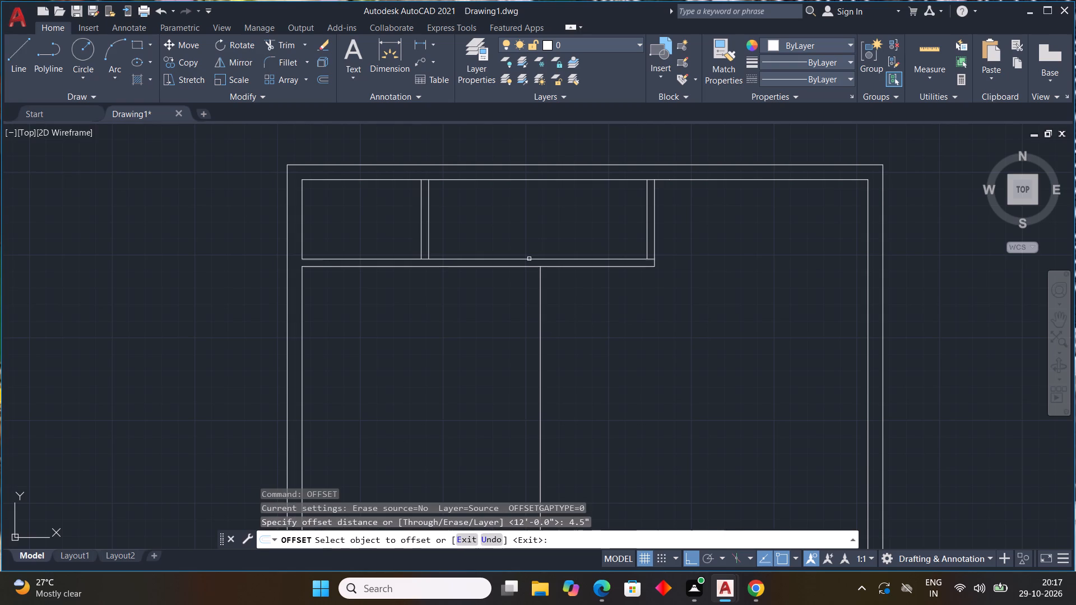
pyautogui.click(544, 302)
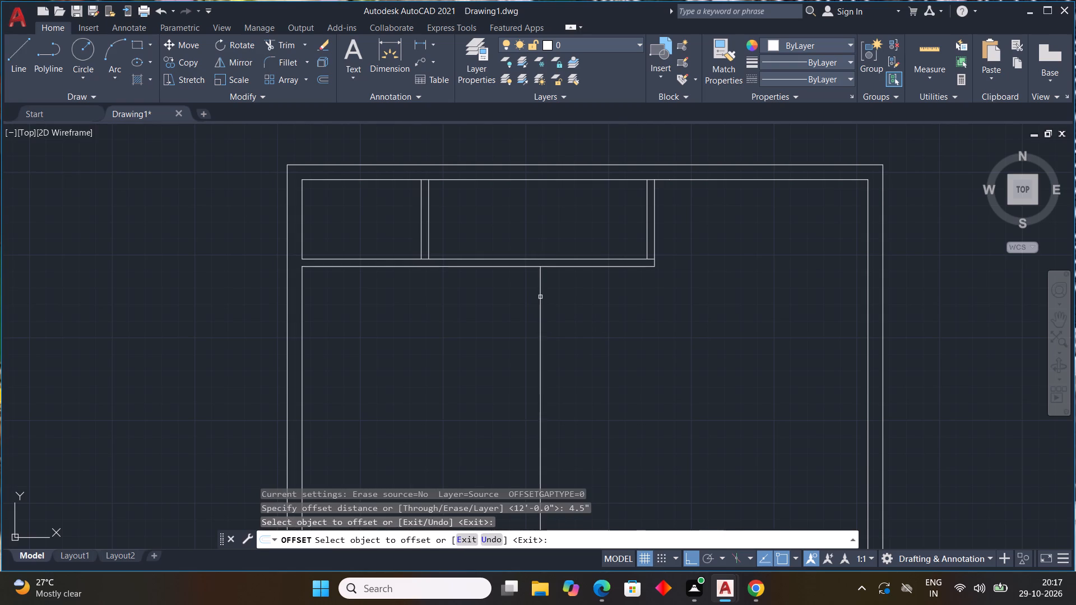
pyautogui.moveTo(539, 296); pyautogui.dragTo(552, 305)
pyautogui.click(585, 313)
pyautogui.press('Escape')
pyautogui.press('Escape')
pyautogui.press('Escape')
pyautogui.press('Escape')
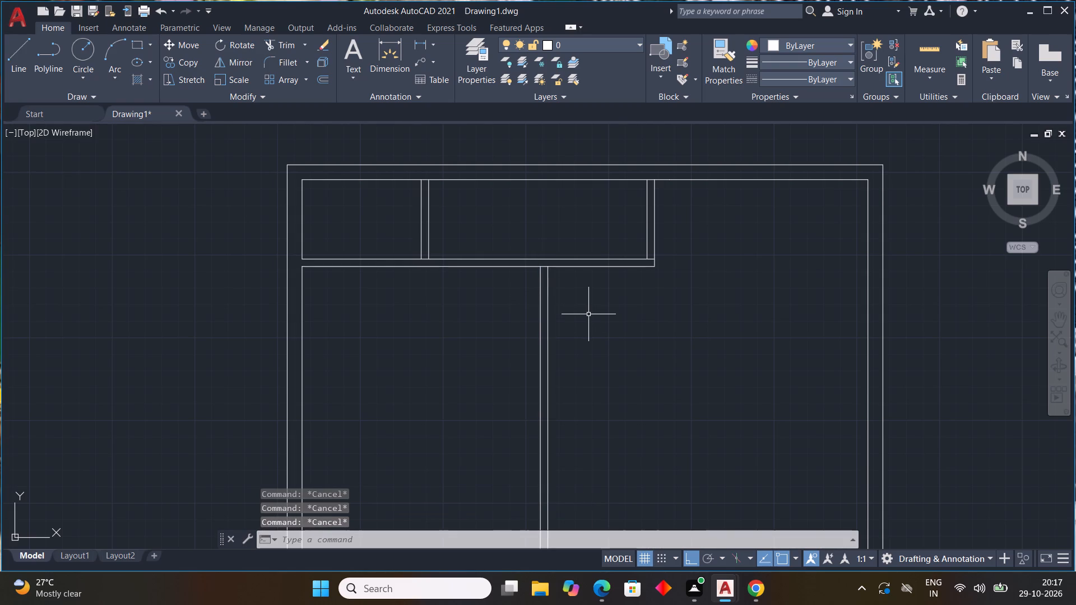
pyautogui.press('Escape')
# Offset the right-hand line of the long vertical partition 5' to the right.
pyautogui.press('space')
pyautogui.write("5'")
pyautogui.press('Return')
pyautogui.moveTo(549, 295); pyautogui.dragTo(558, 300)
pyautogui.click(678, 324)
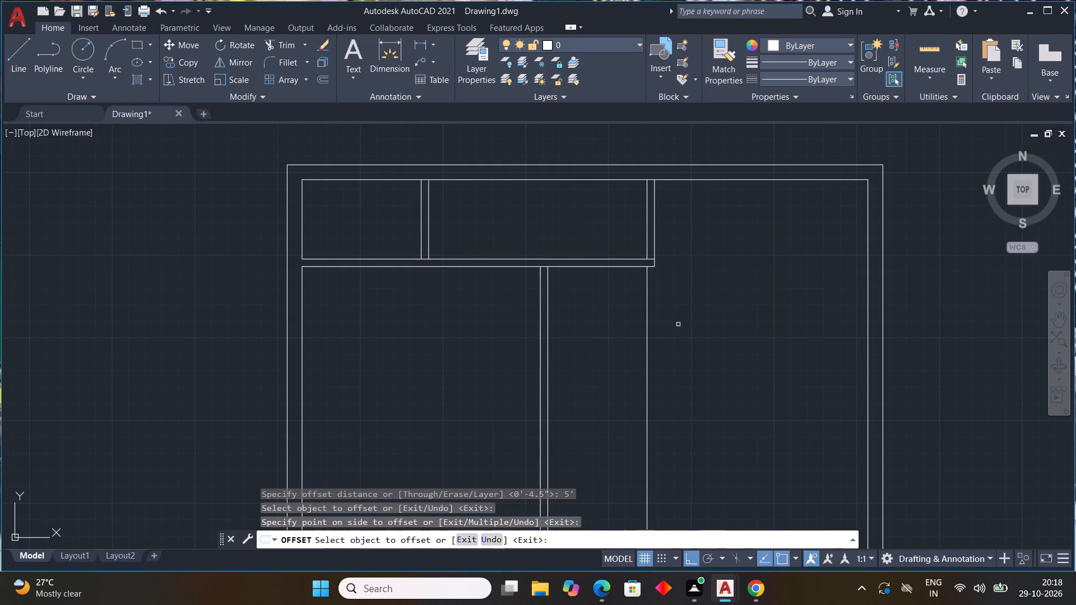
pyautogui.press('Escape')
pyautogui.press('Escape')
pyautogui.press('Escape')
# Offset the newest long vertical line 4.5" to the right to form a second long partition.
pyautogui.press('space')
pyautogui.write('4')
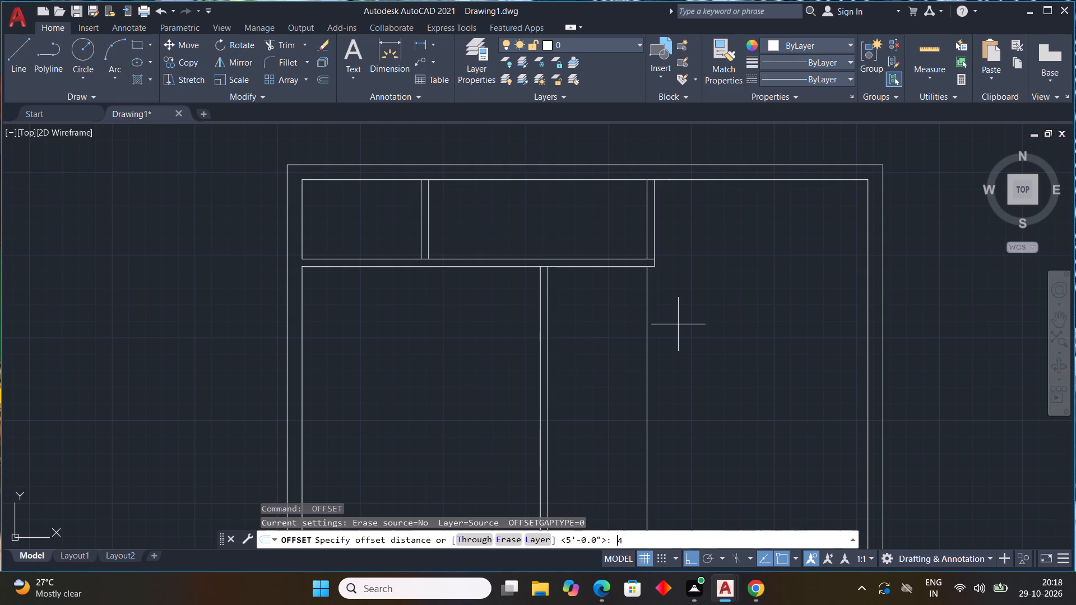
pyautogui.write('.5')
pyautogui.hotkey('shift', '"')
pyautogui.press('Return')
pyautogui.moveTo(648, 288); pyautogui.dragTo(657, 290)
pyautogui.click(659, 291)
pyautogui.scroll(-4, 683, 306)
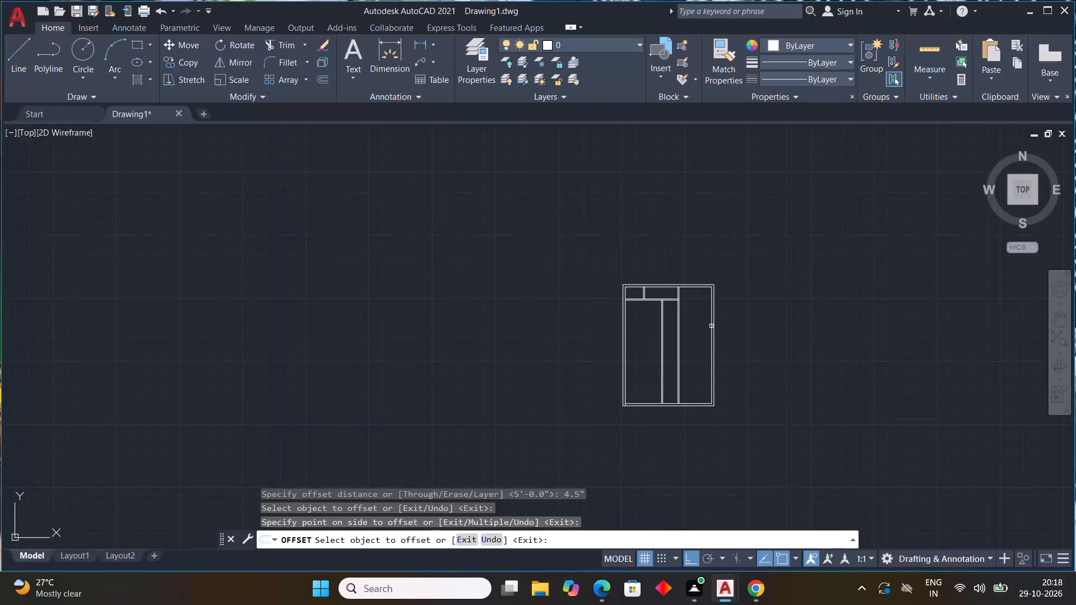
pyautogui.moveTo(711, 327); pyautogui.dragTo(683, 316, button='middle')
pyautogui.press('Escape')
pyautogui.press('Escape')
# Trim the inner top wall line between the paired lines of both short vertical partitions.
pyautogui.scroll(4, 650, 285)
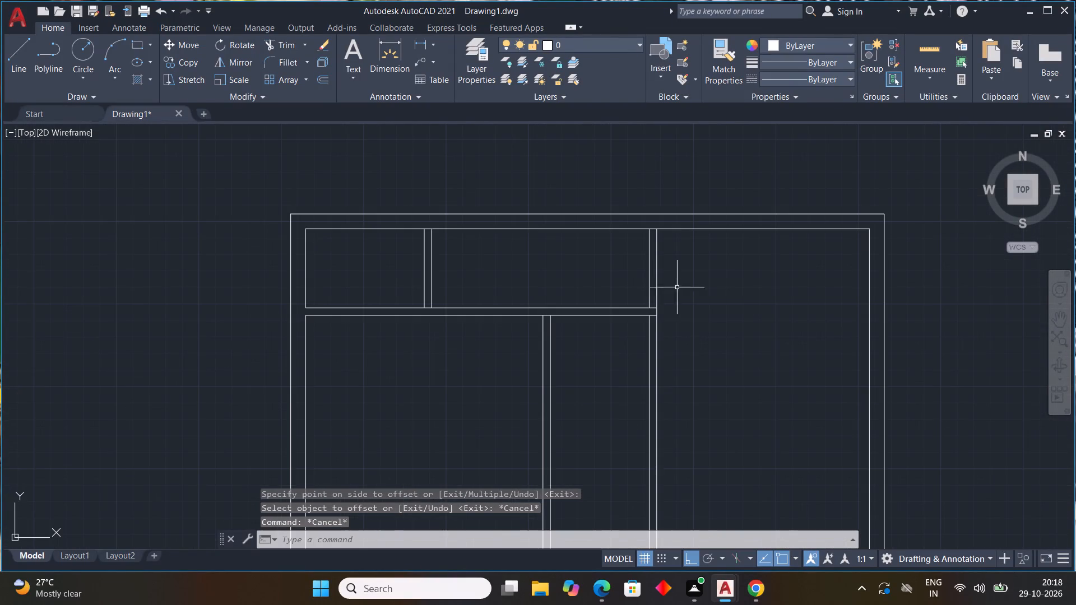
pyautogui.press('Escape')
pyautogui.press('Escape')
pyautogui.write('TR')
pyautogui.press('space')
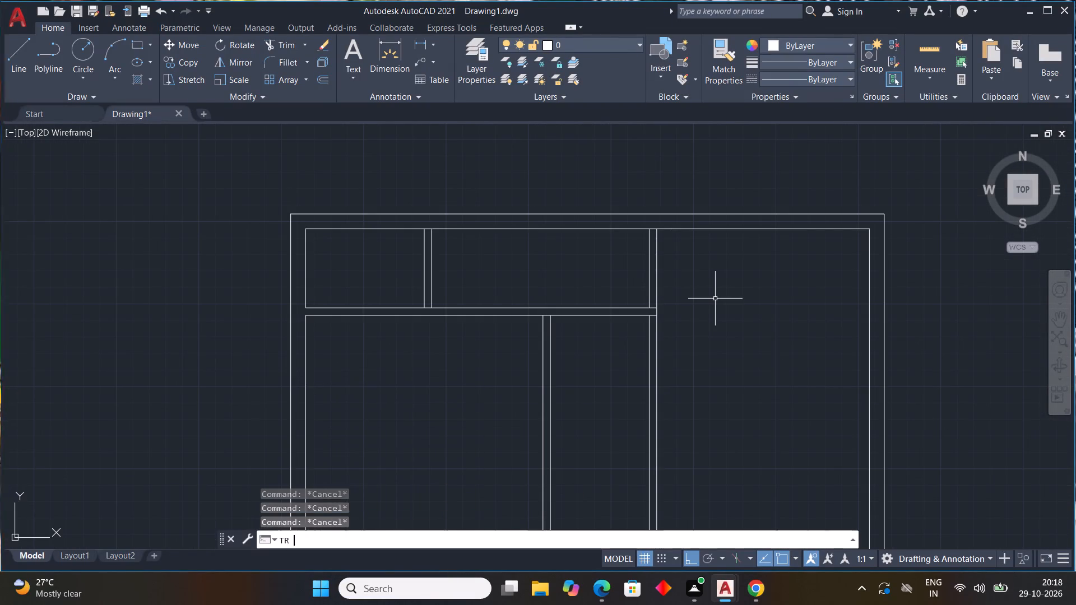
pyautogui.click(654, 227)
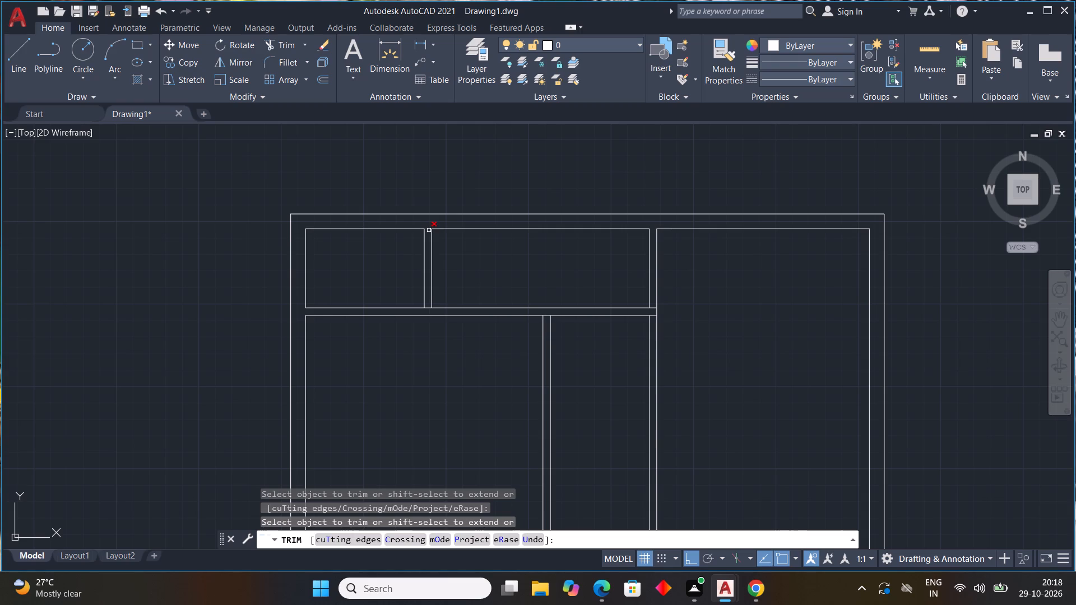
pyautogui.click(429, 230)
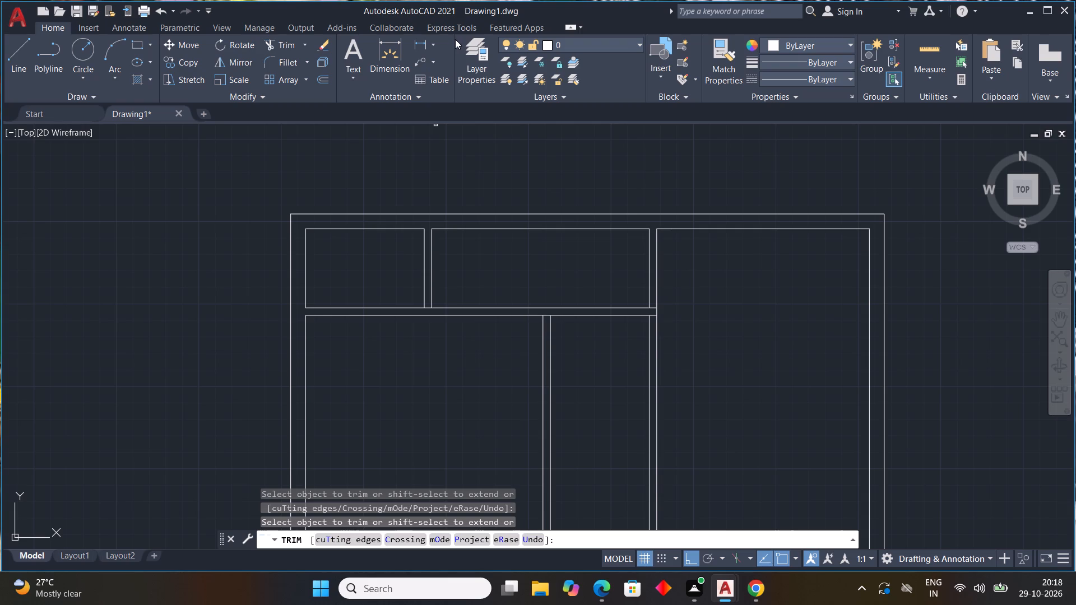
pyautogui.press('Escape')
pyautogui.press('Escape')
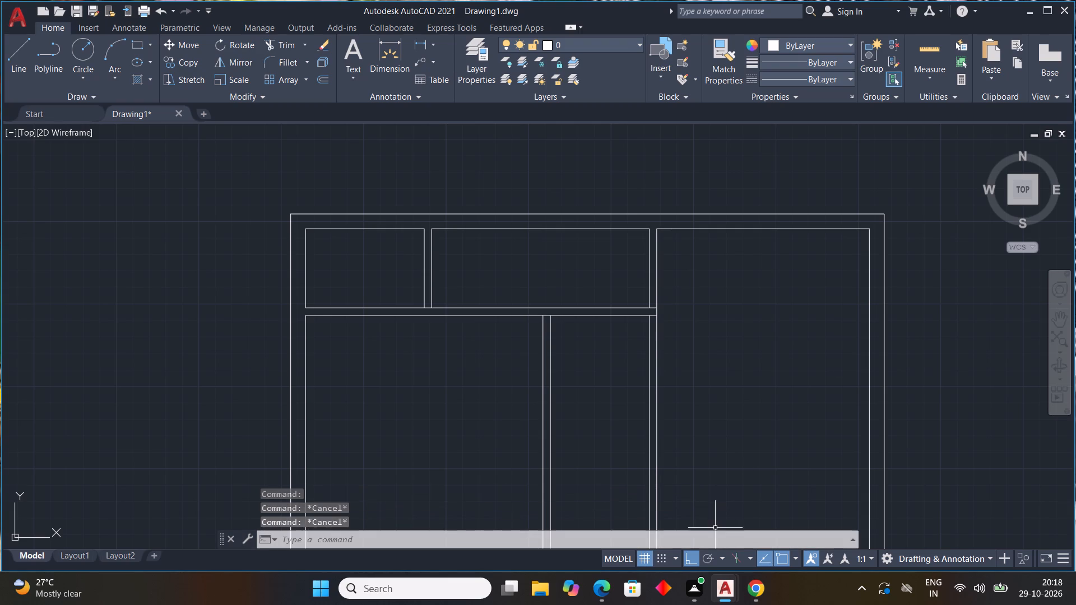
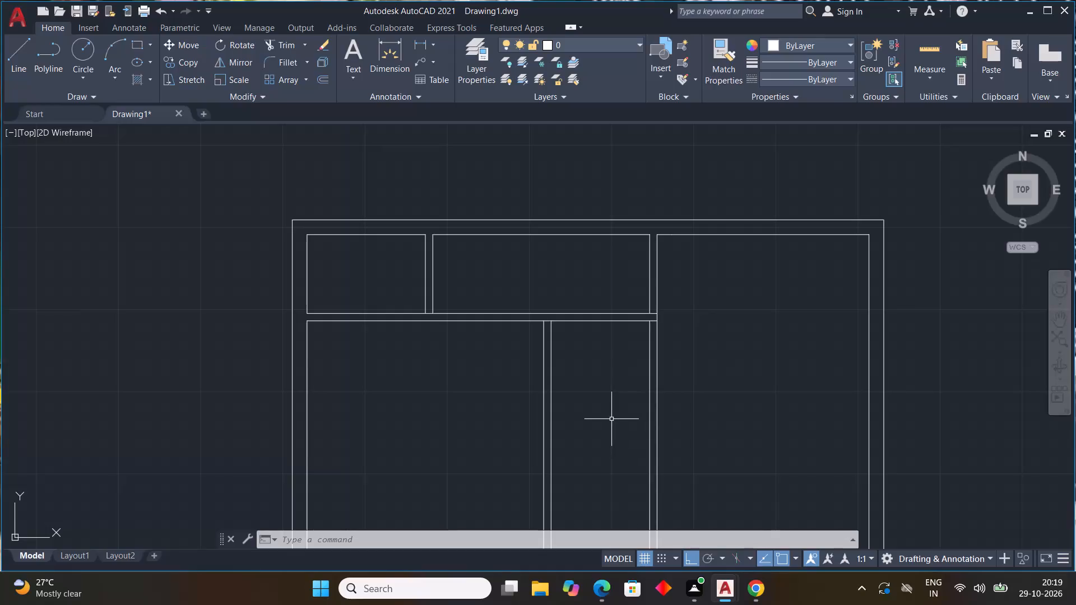
# Trim the lower line of the horizontal partition between the paired lines of the second long vertical partition.
pyautogui.scroll(-3, 606, 411)
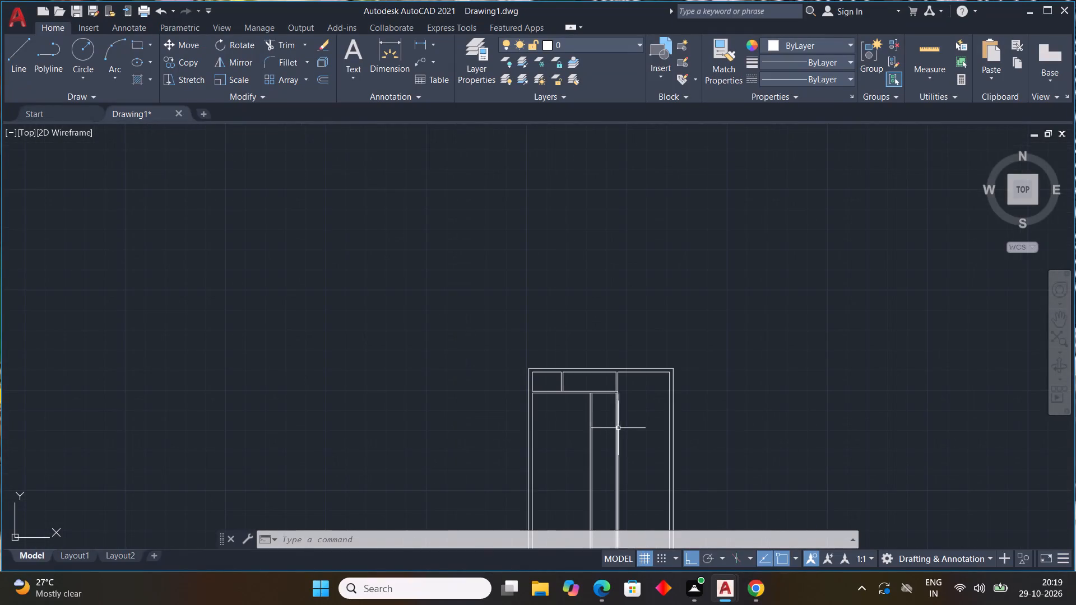
pyautogui.scroll(3, 633, 422)
pyautogui.moveTo(681, 435); pyautogui.dragTo(658, 361, button='middle')
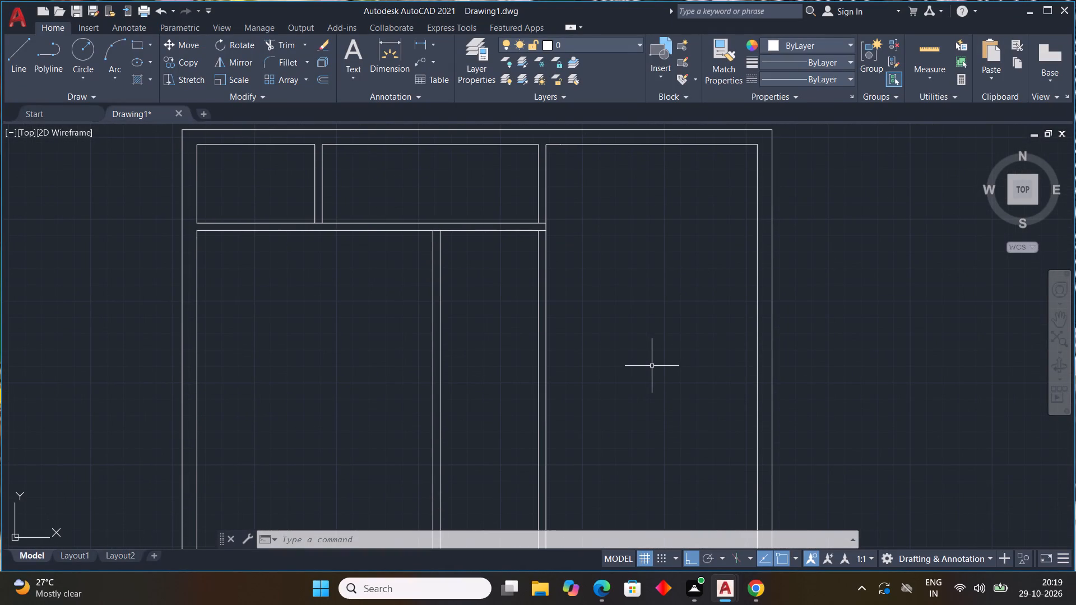
pyautogui.write('TR')
pyautogui.press('space')
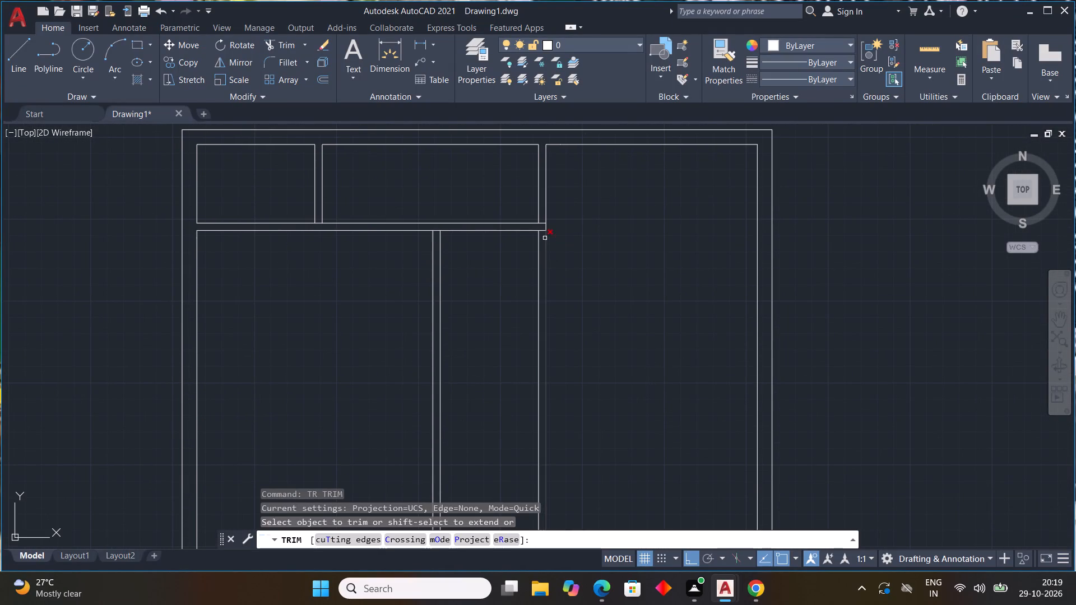
pyautogui.scroll(3, 544, 235)
pyautogui.click(540, 216)
pyautogui.scroll(-4, 609, 258)
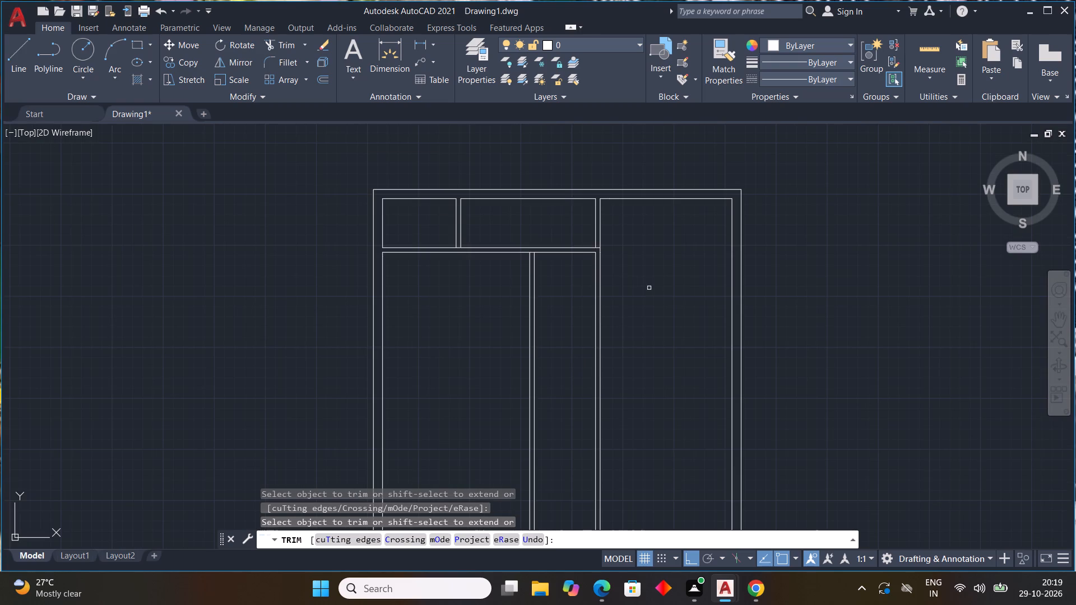
pyautogui.press('Escape')
pyautogui.press('Escape')
pyautogui.press('Escape')
pyautogui.press('Escape')
pyautogui.press('Escape')
pyautogui.press('Escape')
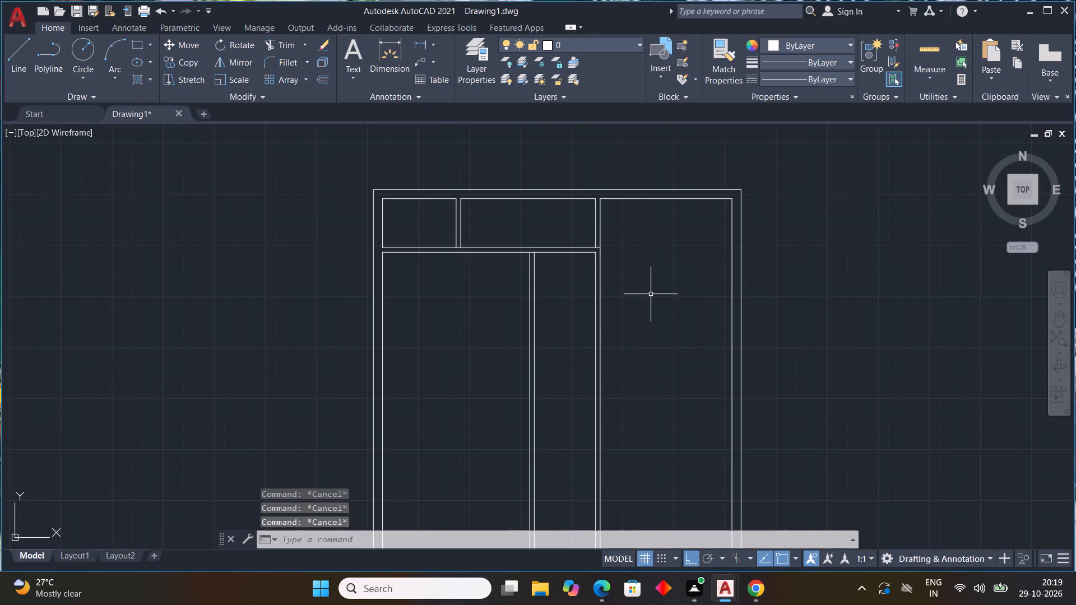
pyautogui.press('Escape')
pyautogui.press('Escape')
# Offset the inner top wall line of the right-hand room 14'4" downward.
pyautogui.press('o')
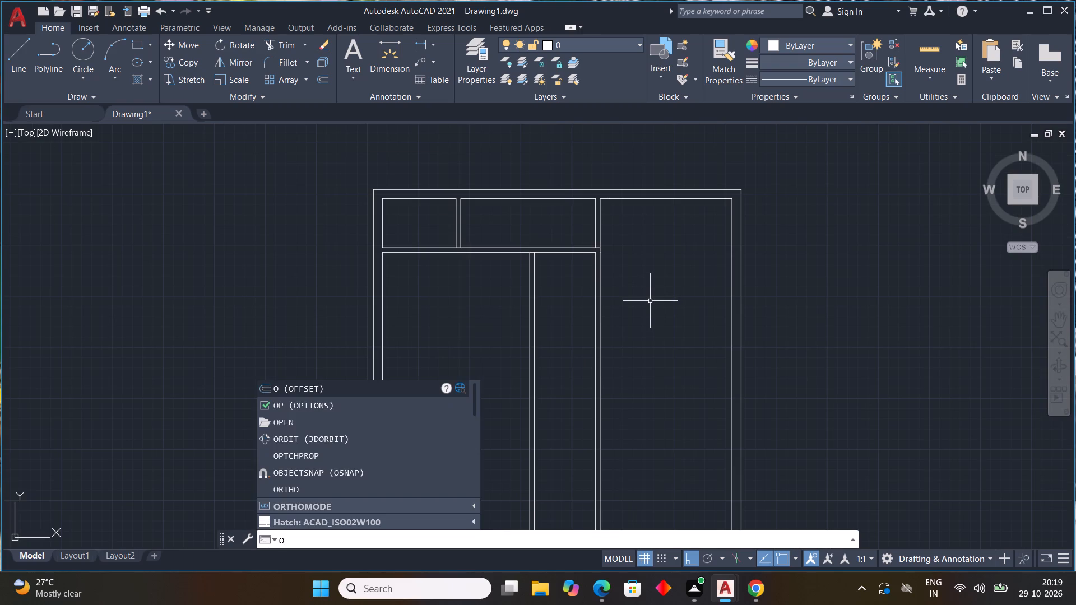
pyautogui.write('FF')
pyautogui.press('space')
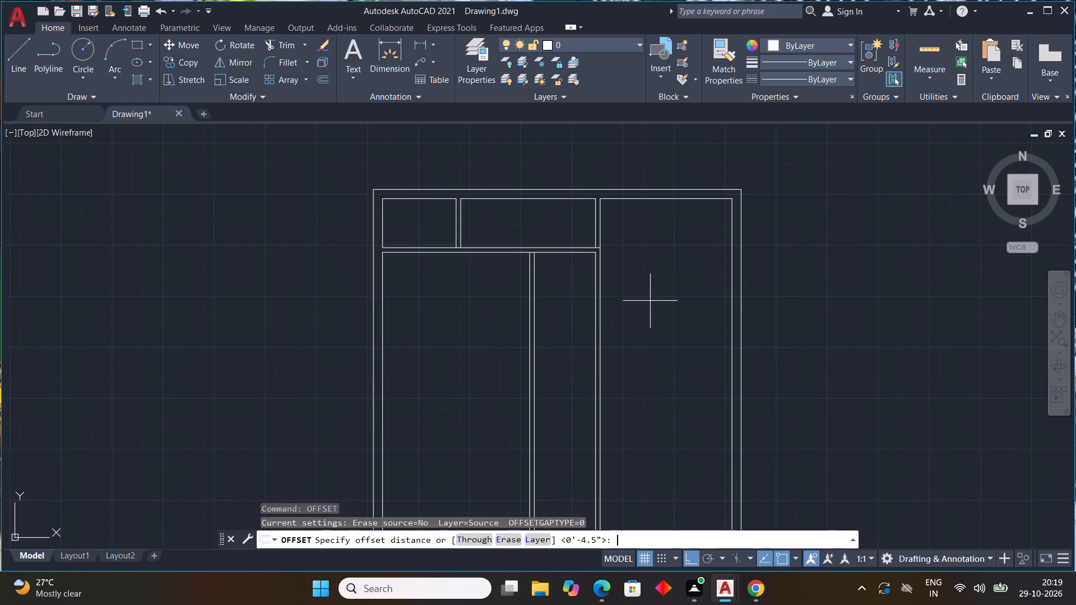
pyautogui.write('14')
pyautogui.press("'")
pyautogui.write('4"')
pyautogui.press('Return')
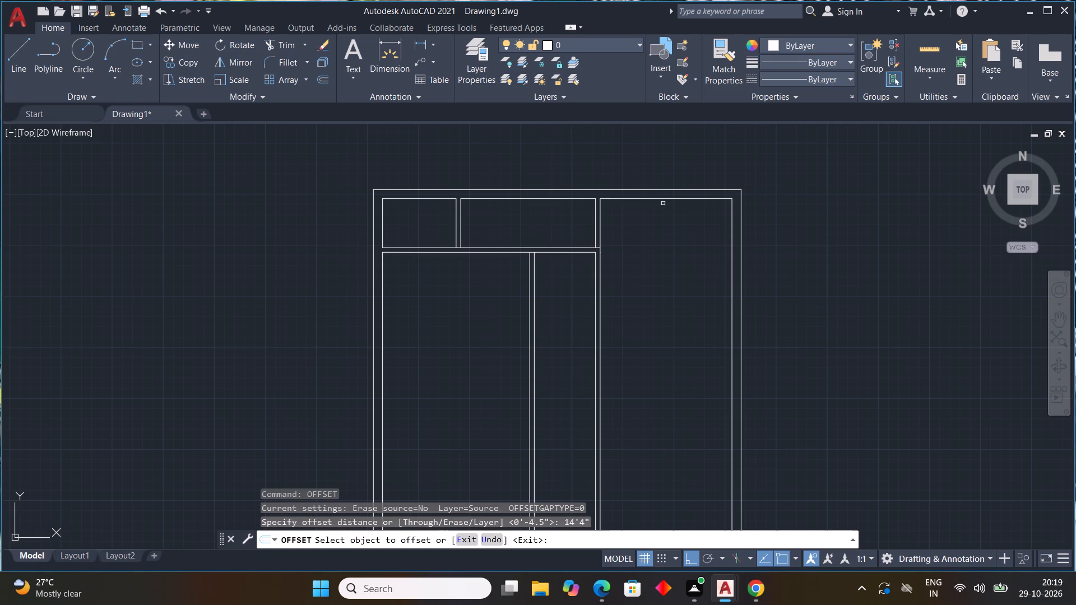
pyautogui.click(663, 198)
pyautogui.click(650, 329)
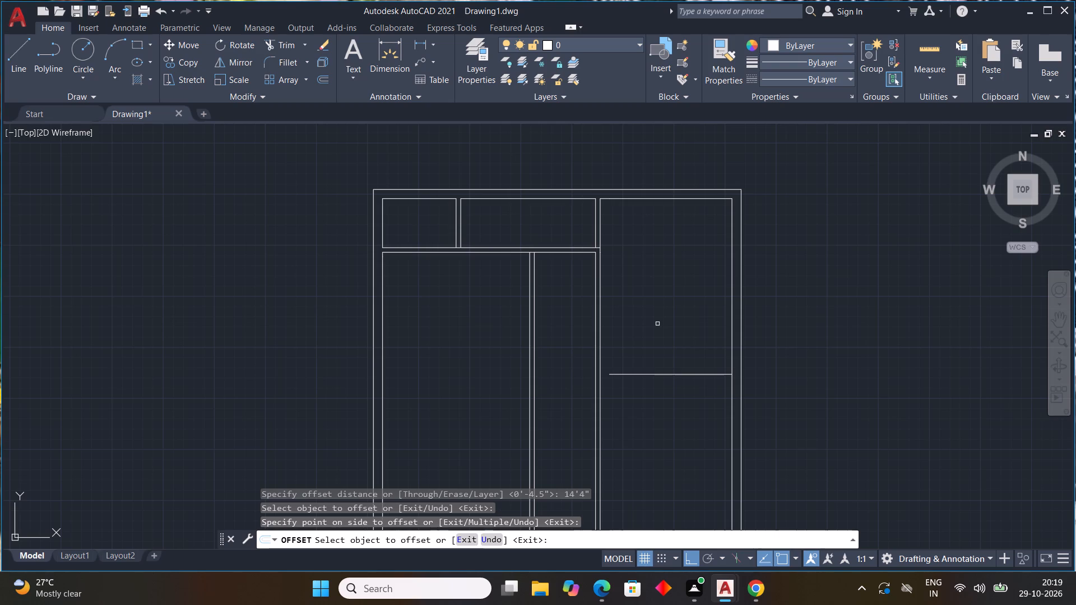
pyautogui.press('Escape')
pyautogui.press('Escape')
# Stretch the left end of the new horizontal line to the right-hand line of the second long vertical partition.
pyautogui.scroll(2, 650, 371)
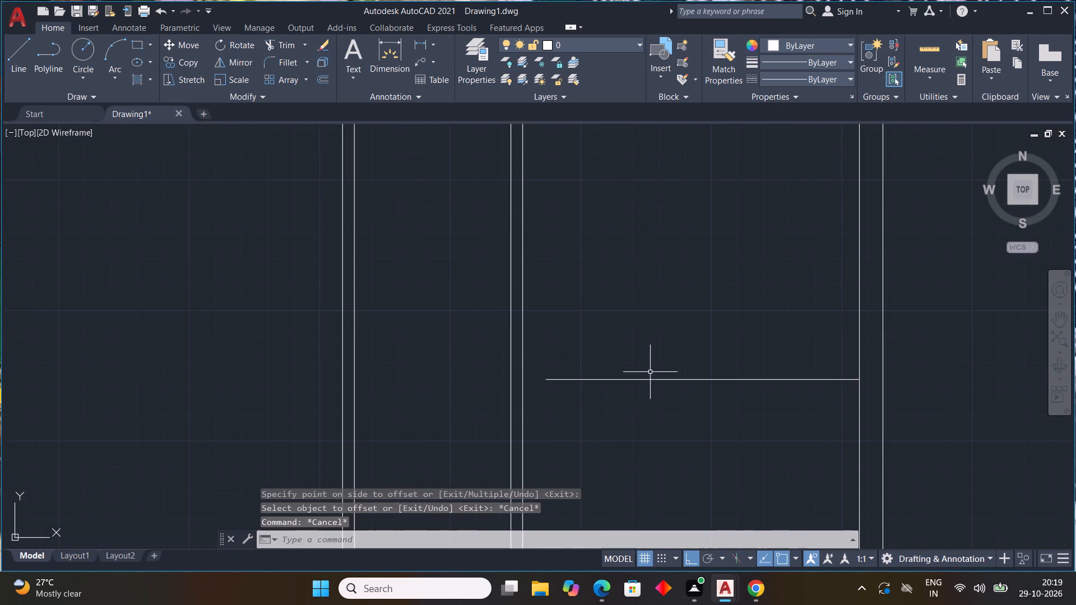
pyautogui.click(646, 381)
pyautogui.click(548, 378)
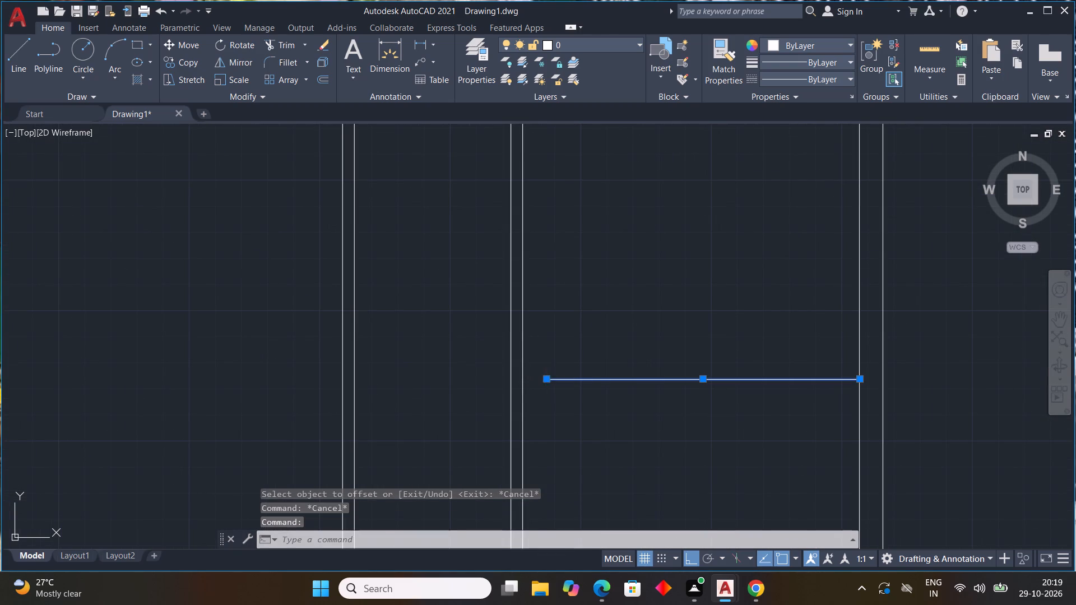
pyautogui.click(522, 380)
pyautogui.press('Escape')
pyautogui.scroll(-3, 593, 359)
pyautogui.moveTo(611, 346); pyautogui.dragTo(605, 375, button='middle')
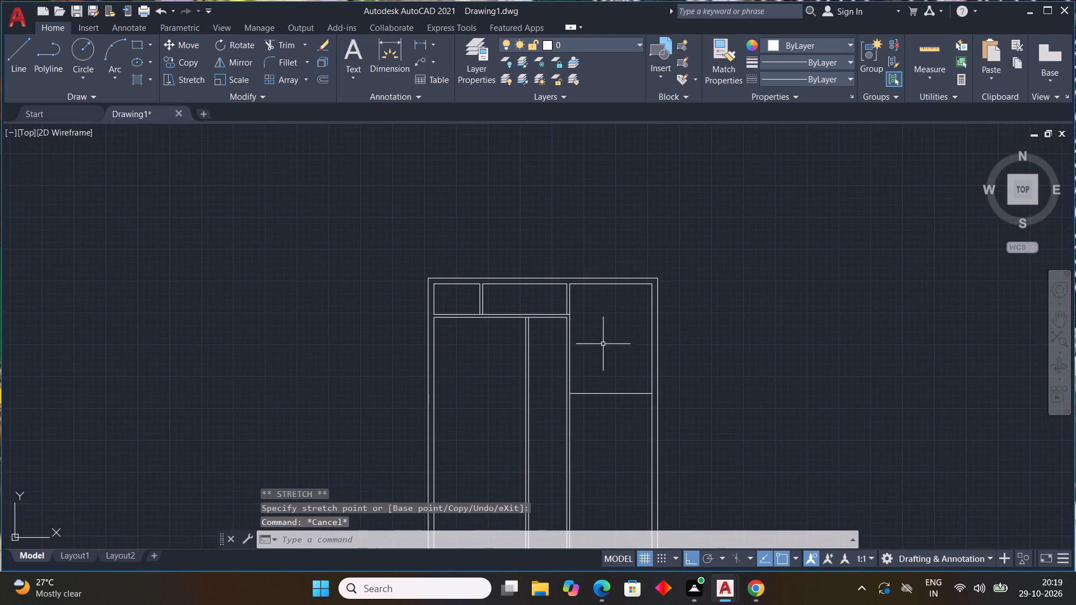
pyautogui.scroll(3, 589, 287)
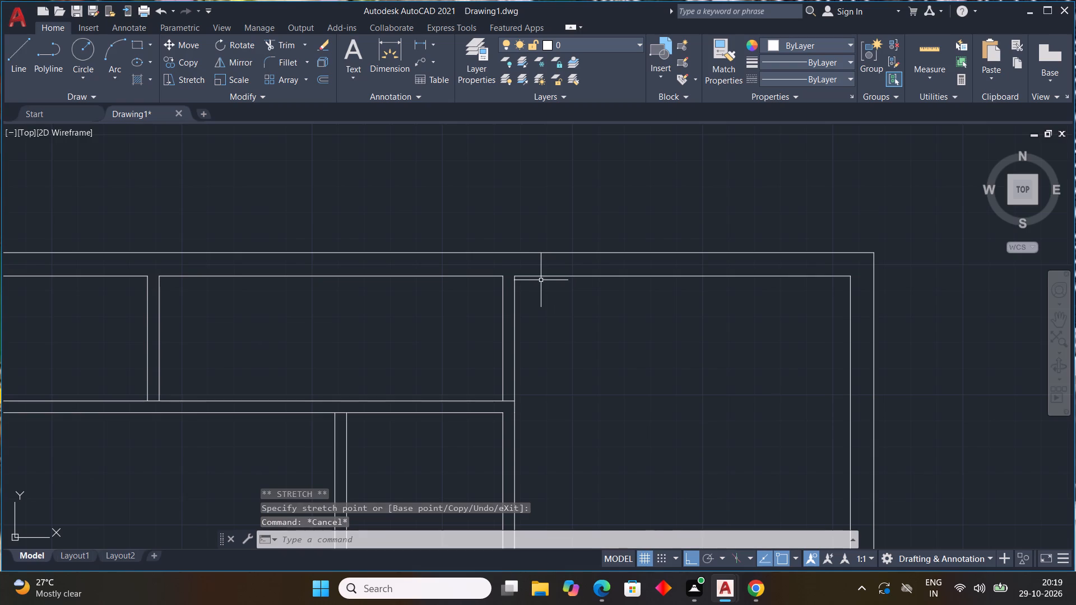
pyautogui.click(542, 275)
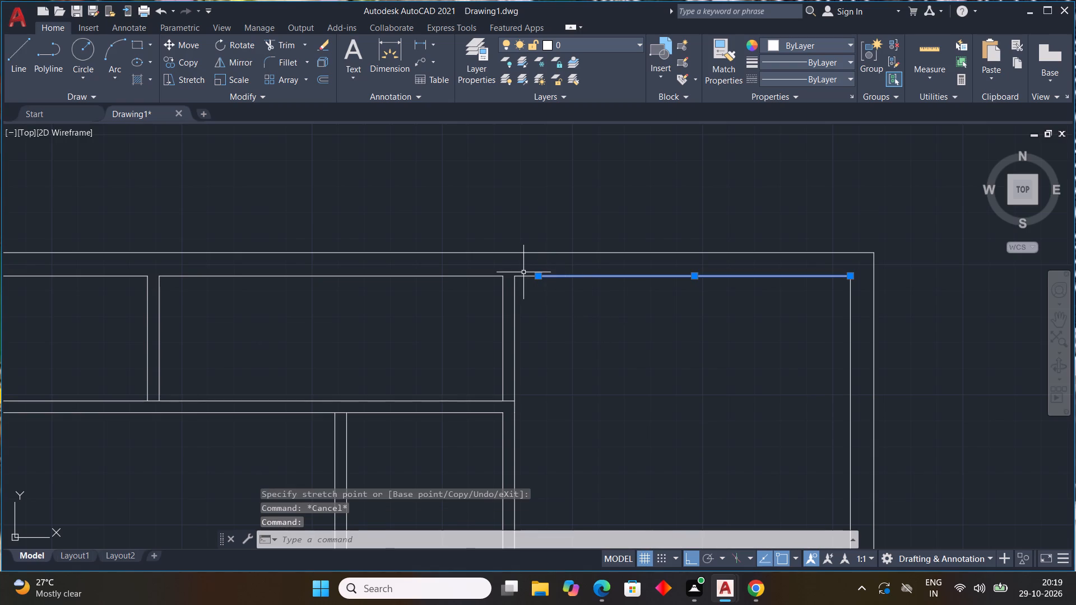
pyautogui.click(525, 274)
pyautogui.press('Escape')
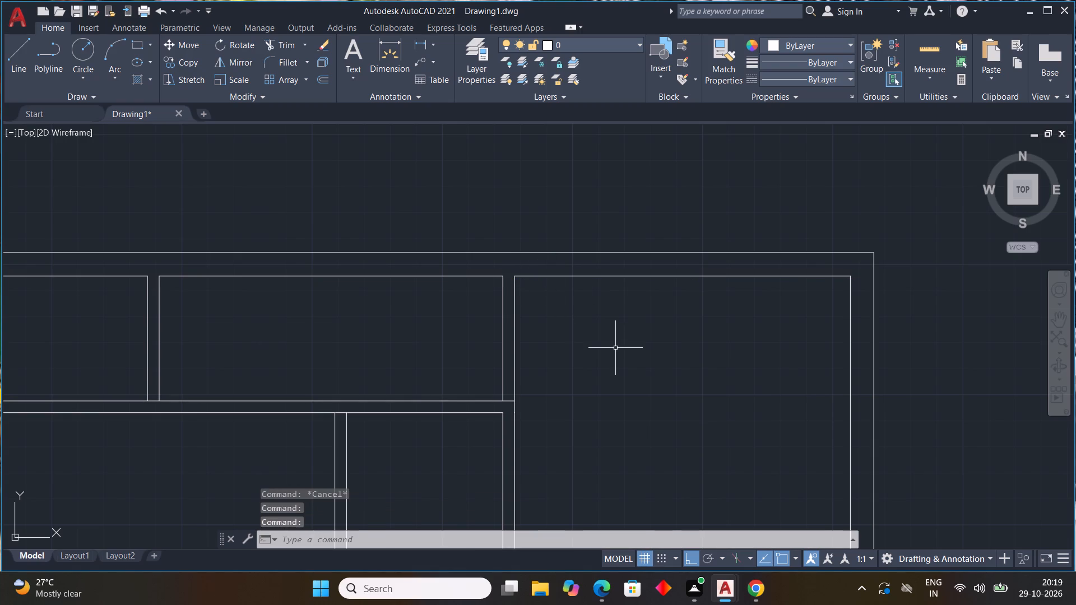
# Offset the right-hand room's new horizontal line 4.5" downward to form a partition wall.
pyautogui.scroll(-3, 615, 348)
pyautogui.moveTo(609, 402); pyautogui.dragTo(586, 301, button='middle')
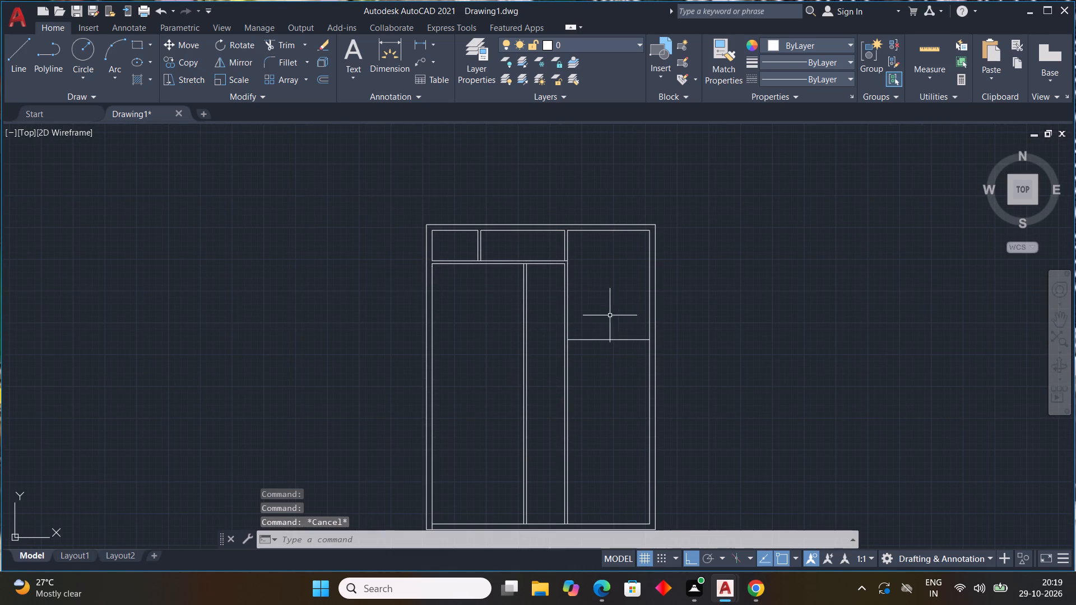
pyautogui.scroll(2, 605, 343)
pyautogui.press('Escape')
pyautogui.press('Escape')
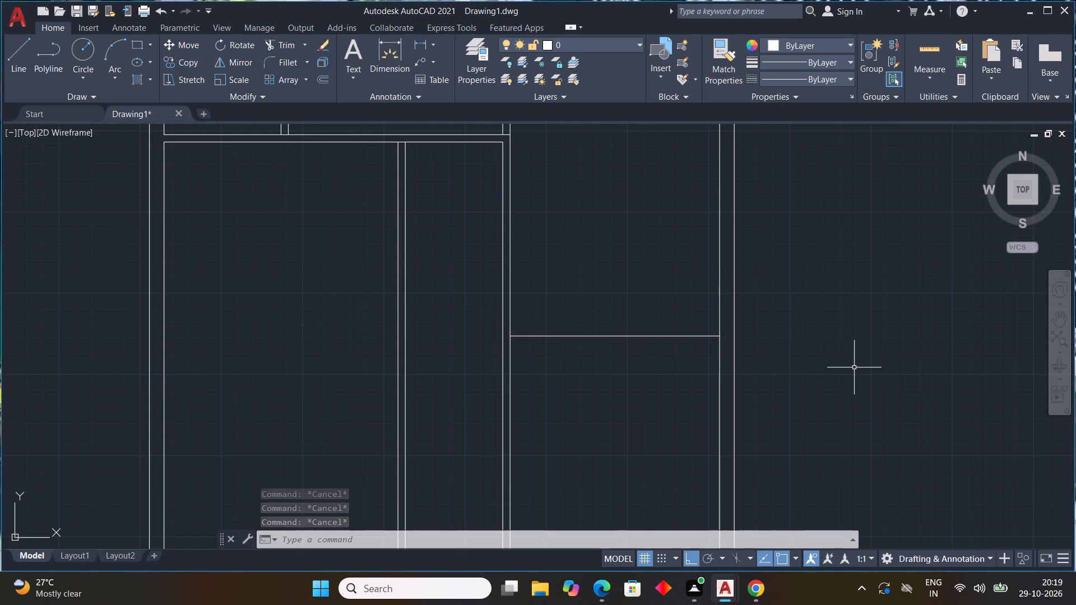
pyautogui.write('OFF')
pyautogui.press('space')
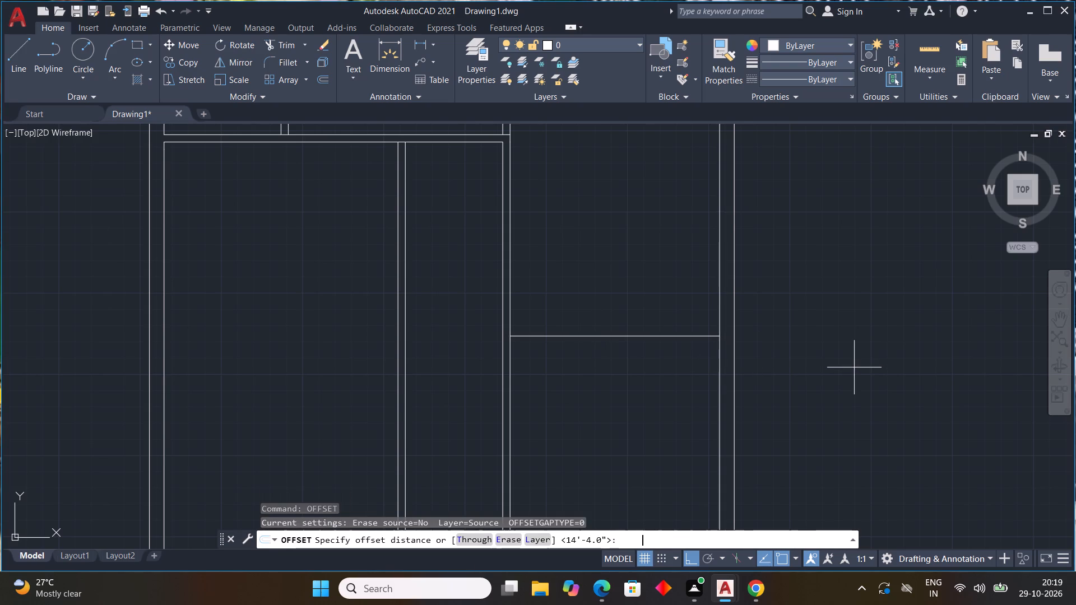
pyautogui.write('4.5')
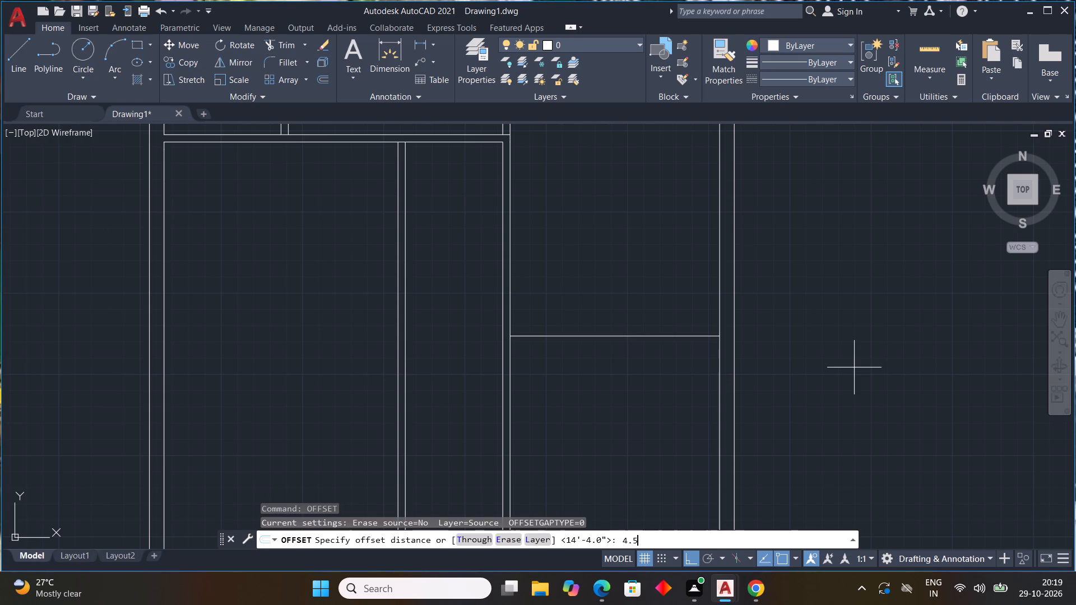
pyautogui.hotkey('shift', '"')
pyautogui.press('Return')
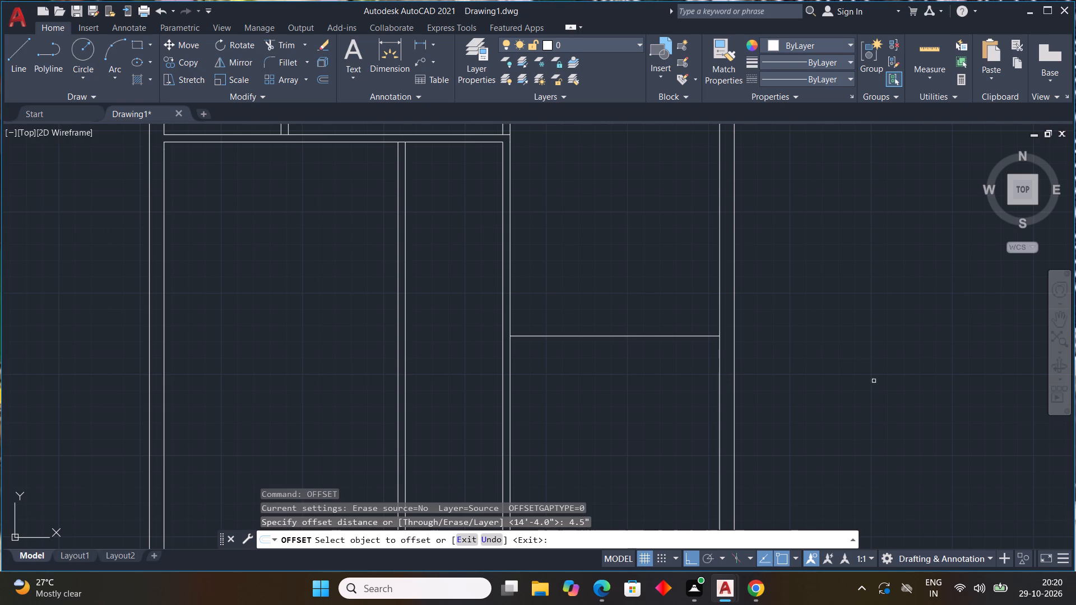
pyautogui.moveTo(657, 336); pyautogui.dragTo(660, 350)
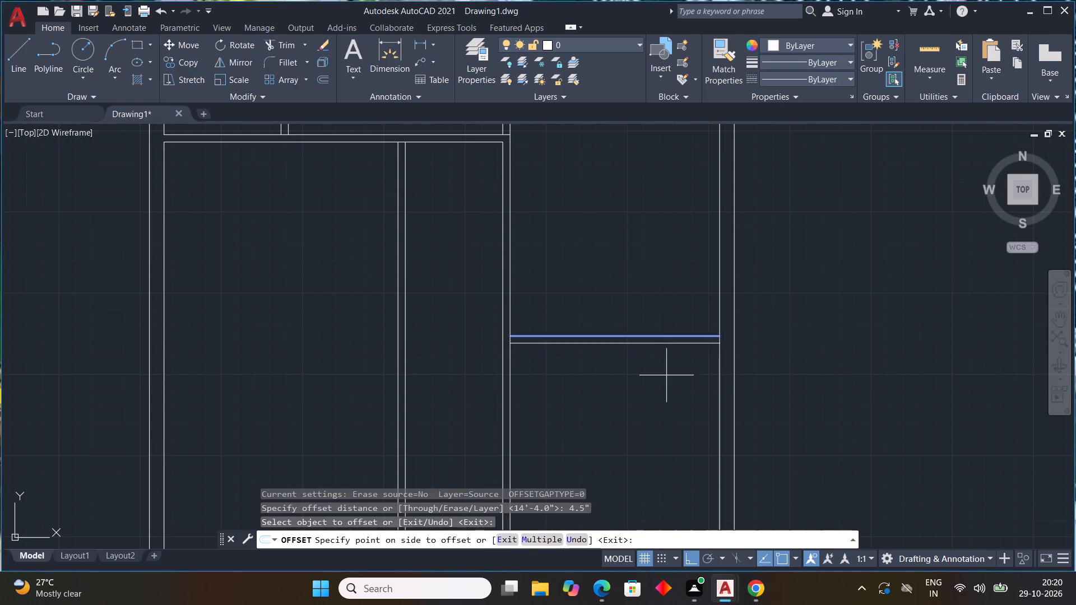
pyautogui.click(666, 378)
pyautogui.press('Escape')
pyautogui.press('Escape')
pyautogui.press('Escape')
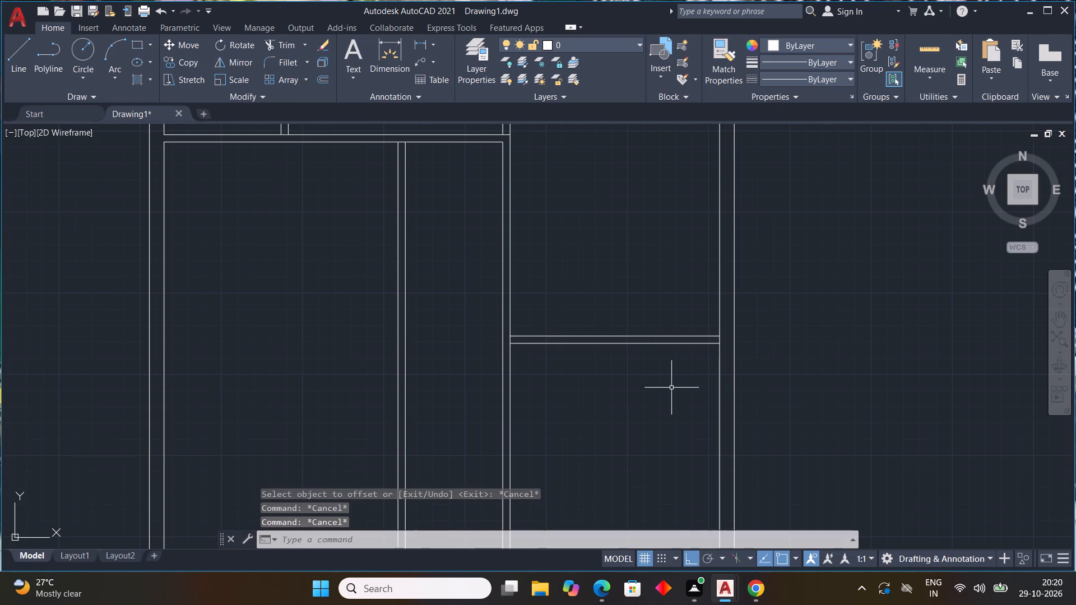
pyautogui.press('Escape')
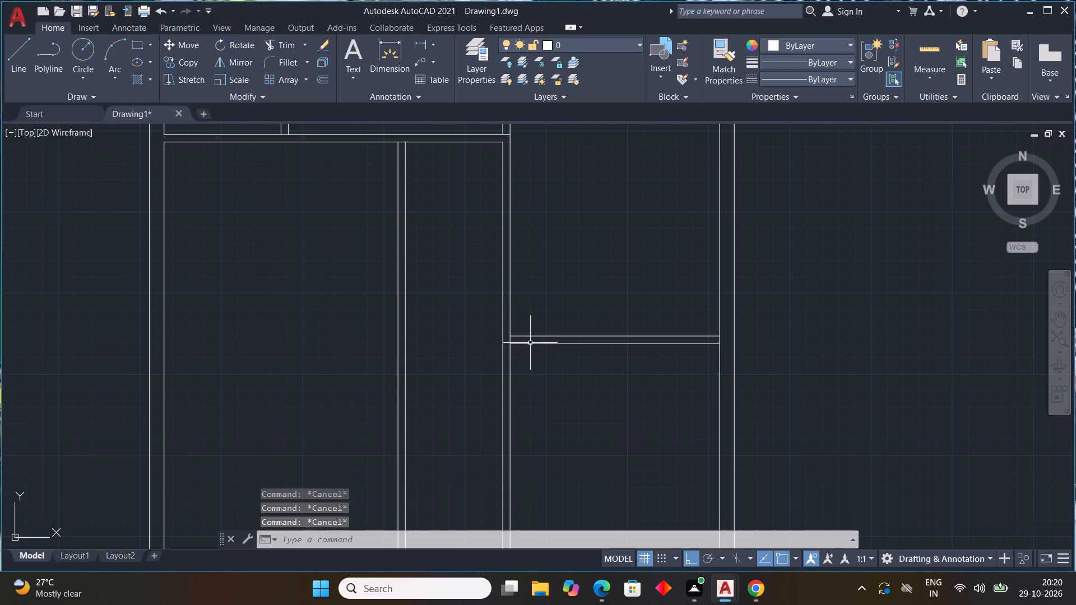
# Stretch the left ends of both new horizontal partition lines to the left-hand line of the second long vertical partition.
pyautogui.scroll(2, 531, 340)
pyautogui.click(493, 332)
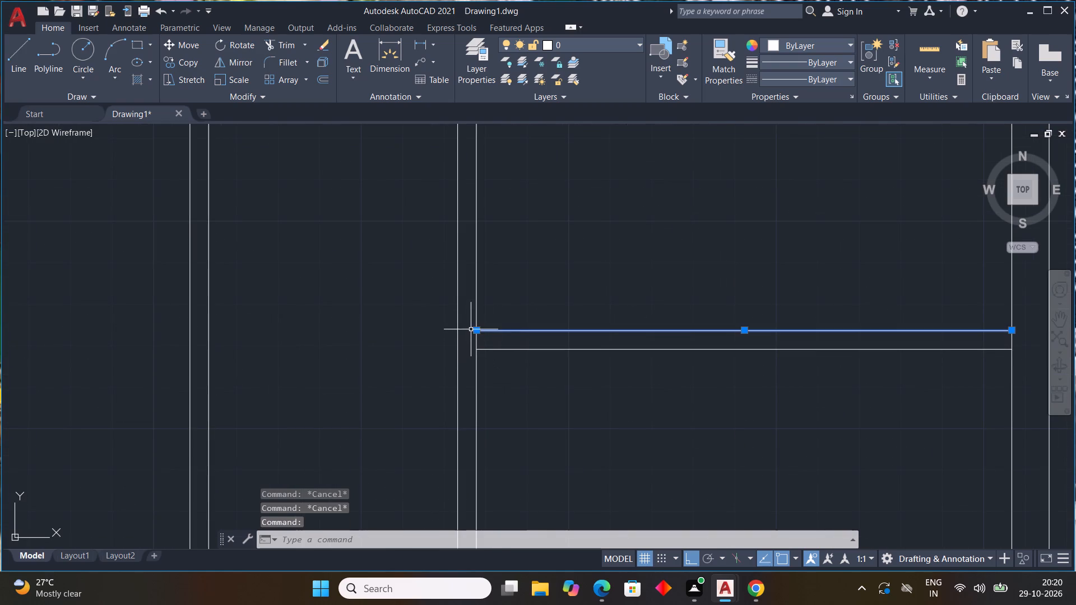
pyautogui.click(479, 329)
pyautogui.click(462, 328)
pyautogui.press('Escape')
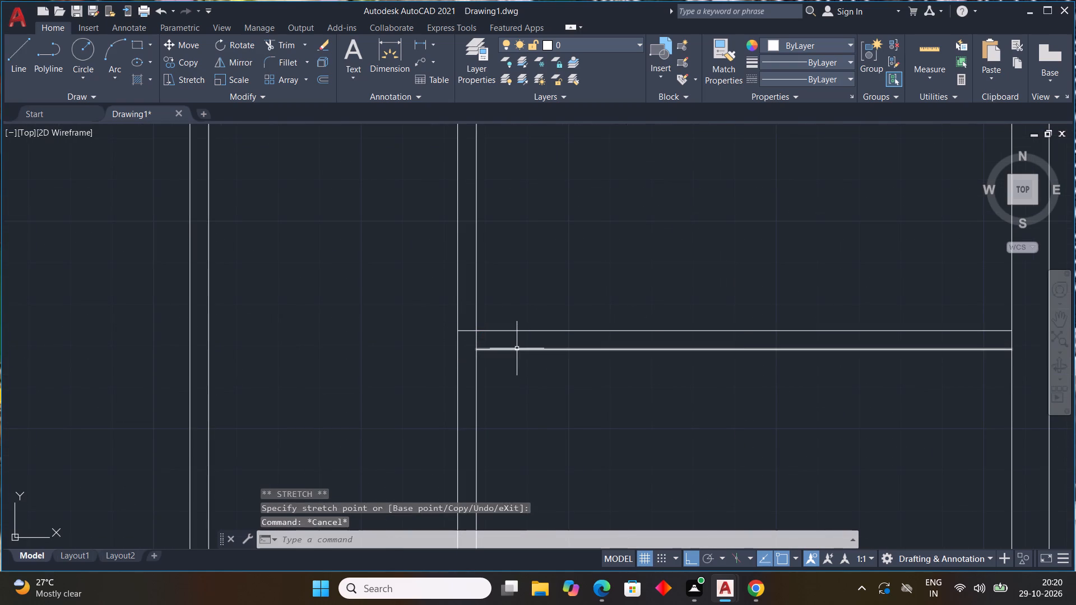
pyautogui.click(517, 348)
pyautogui.click(476, 348)
pyautogui.click(462, 349)
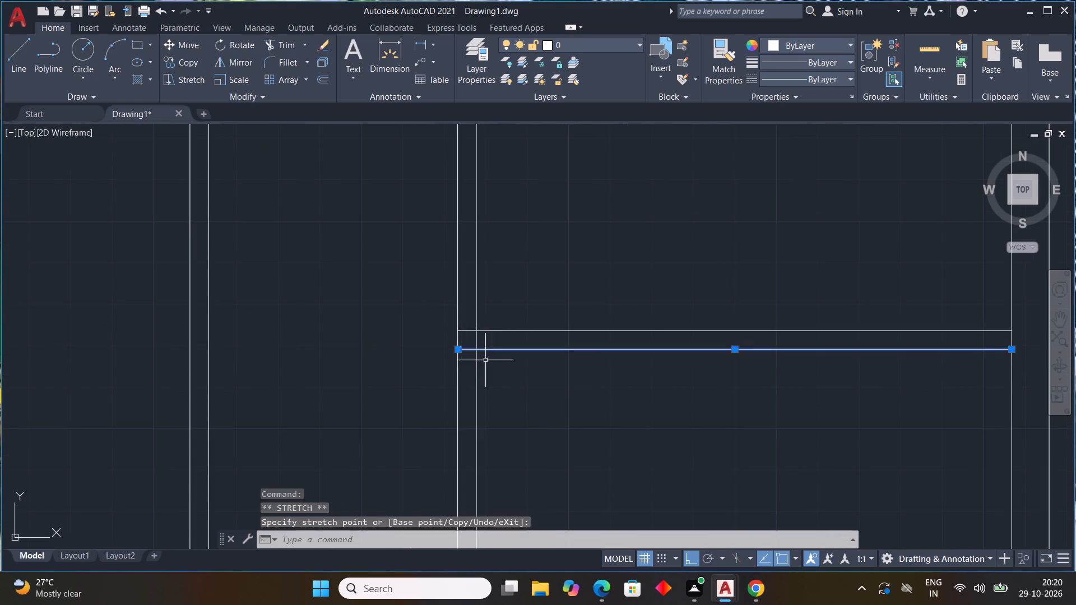
pyautogui.press('Escape')
# Offset the lower line of the right-hand room's horizontal partition 10' downward.
pyautogui.scroll(-3, 545, 380)
pyautogui.moveTo(583, 410); pyautogui.dragTo(586, 327, button='middle')
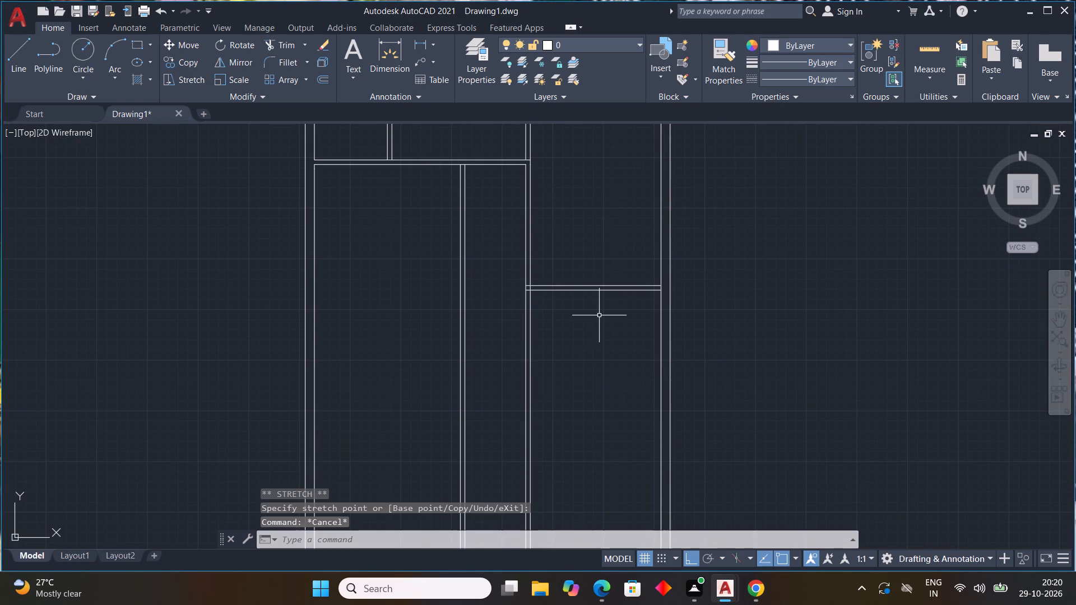
pyautogui.press('Escape')
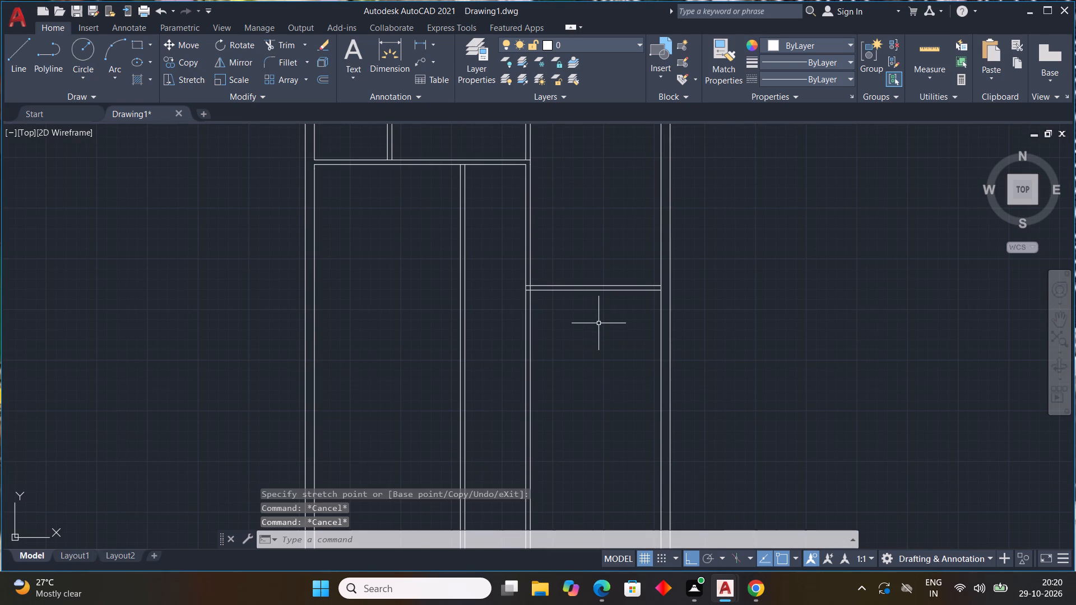
pyautogui.press('Escape')
pyautogui.press('Escape')
pyautogui.press('Escape')
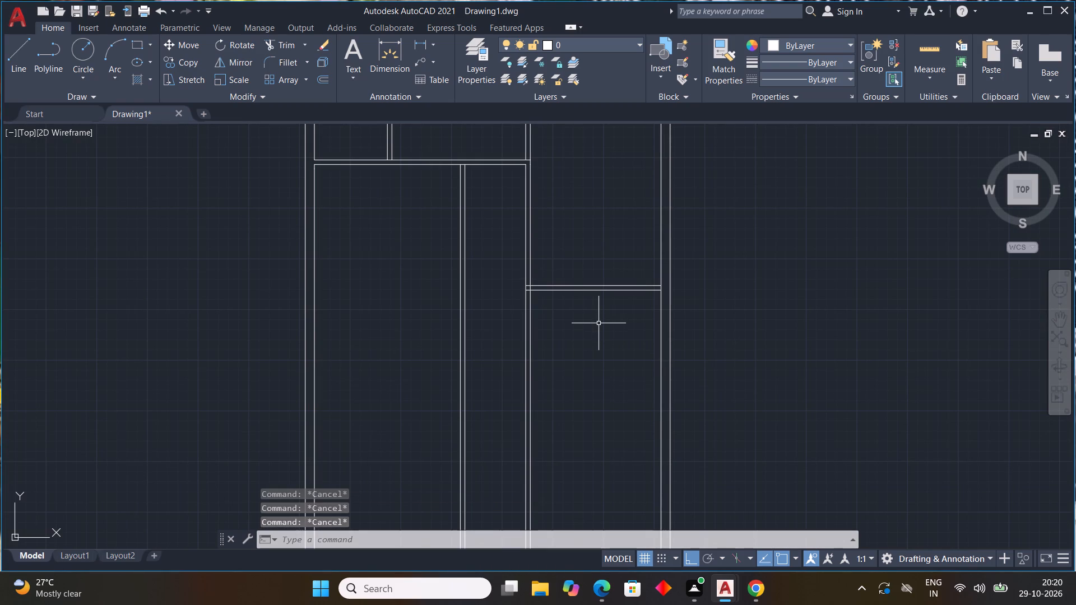
pyautogui.write("OFF 10'")
pyautogui.press('Return')
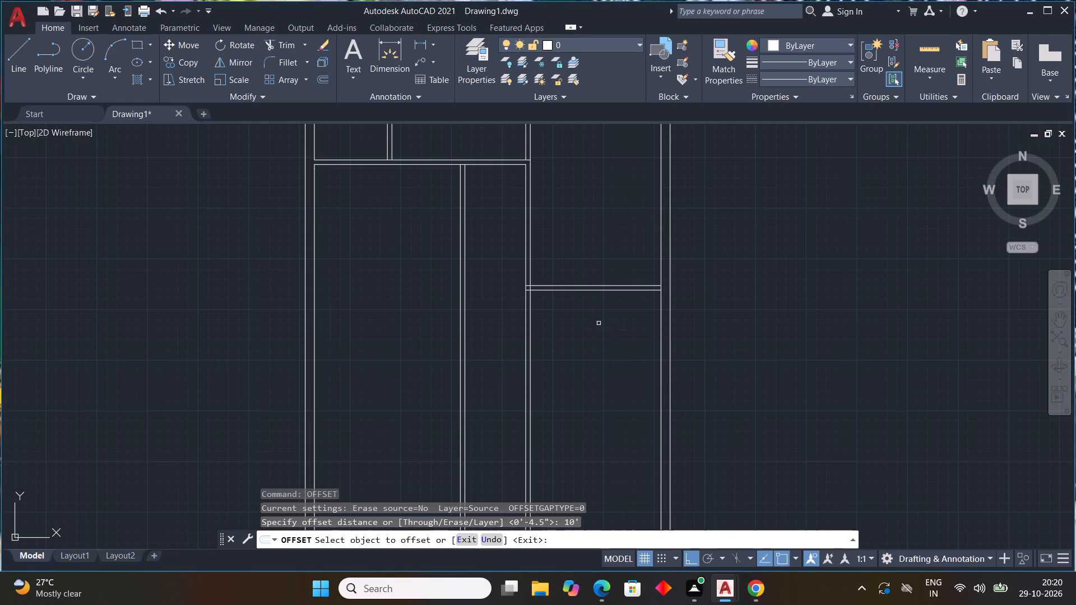
pyautogui.click(596, 288)
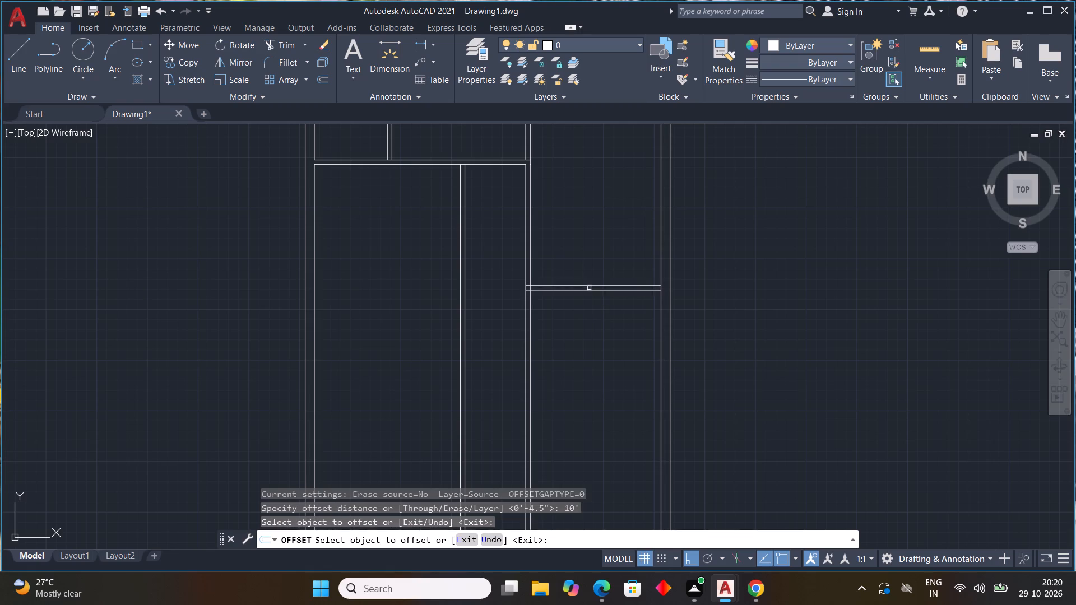
pyautogui.moveTo(589, 290); pyautogui.dragTo(590, 364)
pyautogui.click(592, 387)
pyautogui.press('Escape')
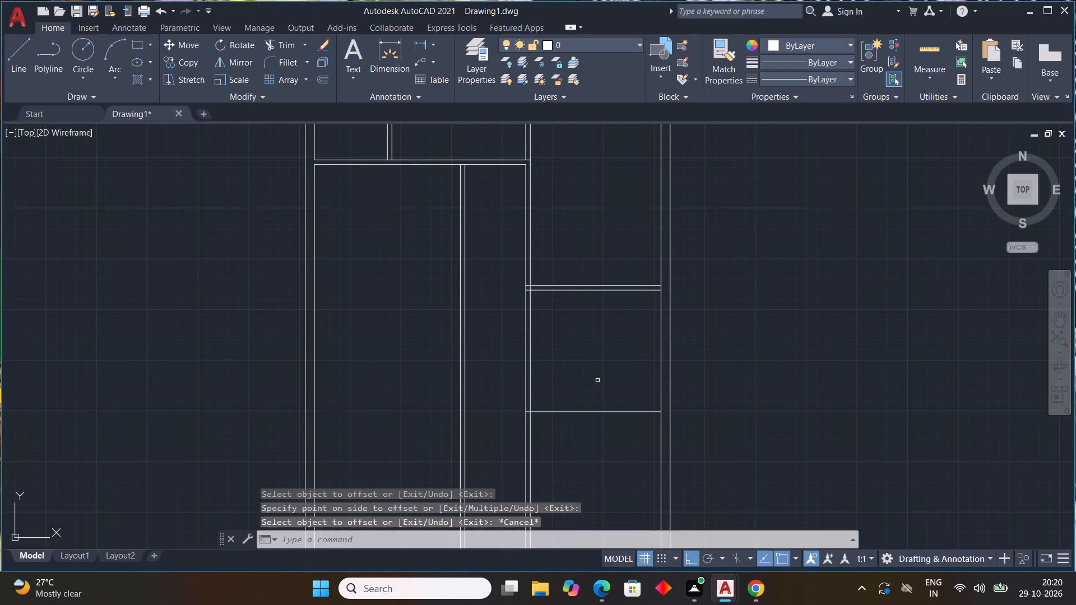
pyautogui.press('Escape')
pyautogui.press('Escape')
pyautogui.press('Escape')
pyautogui.press('Escape')
# Offset the newest horizontal line in the right-hand rooms 4.5" downward to form a second partition wall.
pyautogui.press('space')
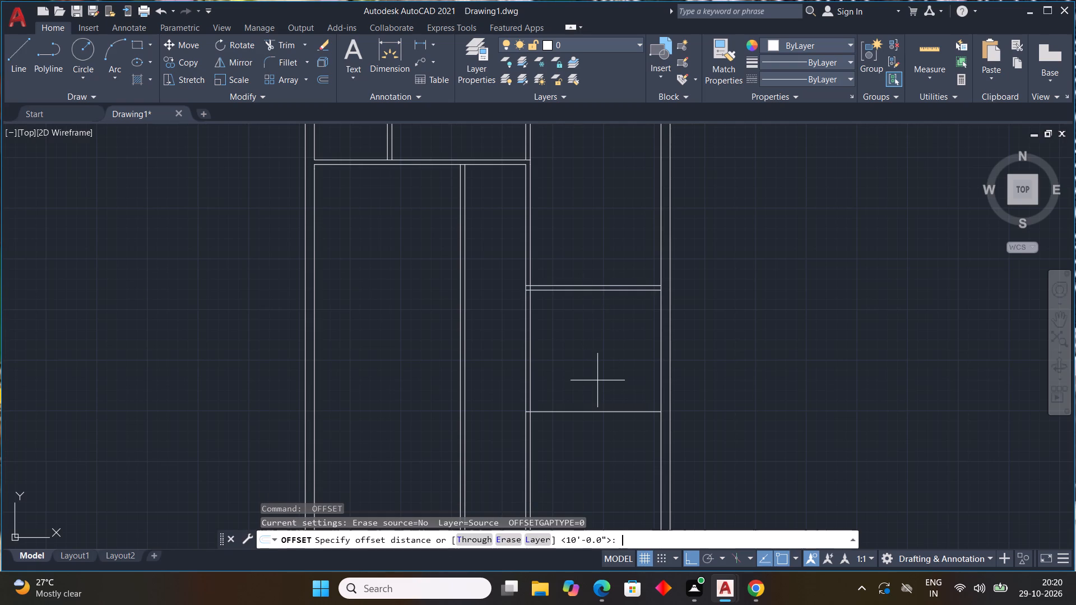
pyautogui.write('4.5"')
pyautogui.press('Return')
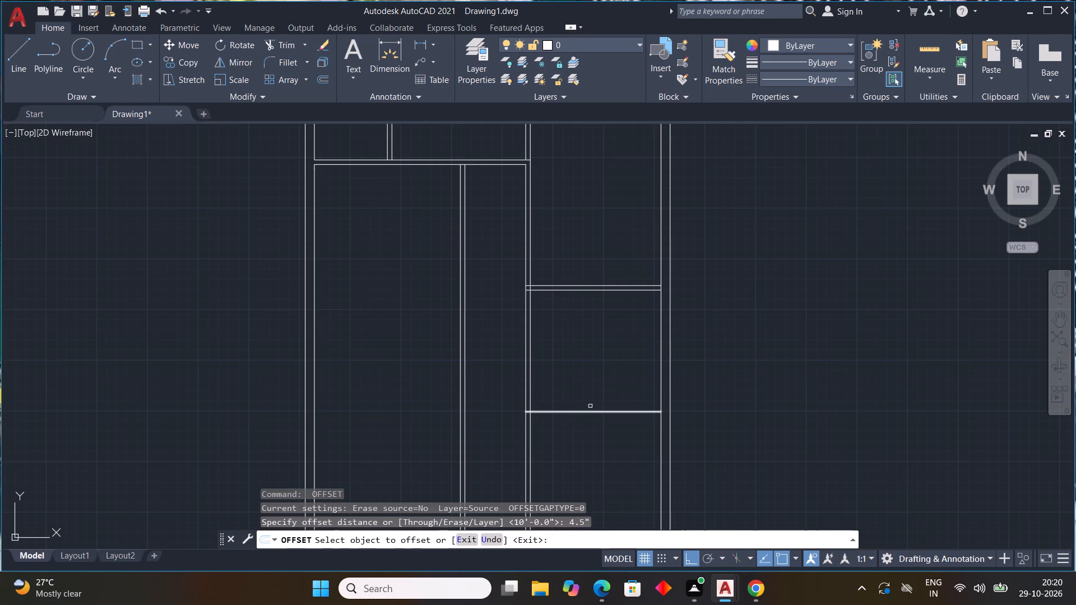
pyautogui.click(595, 412)
pyautogui.click(595, 447)
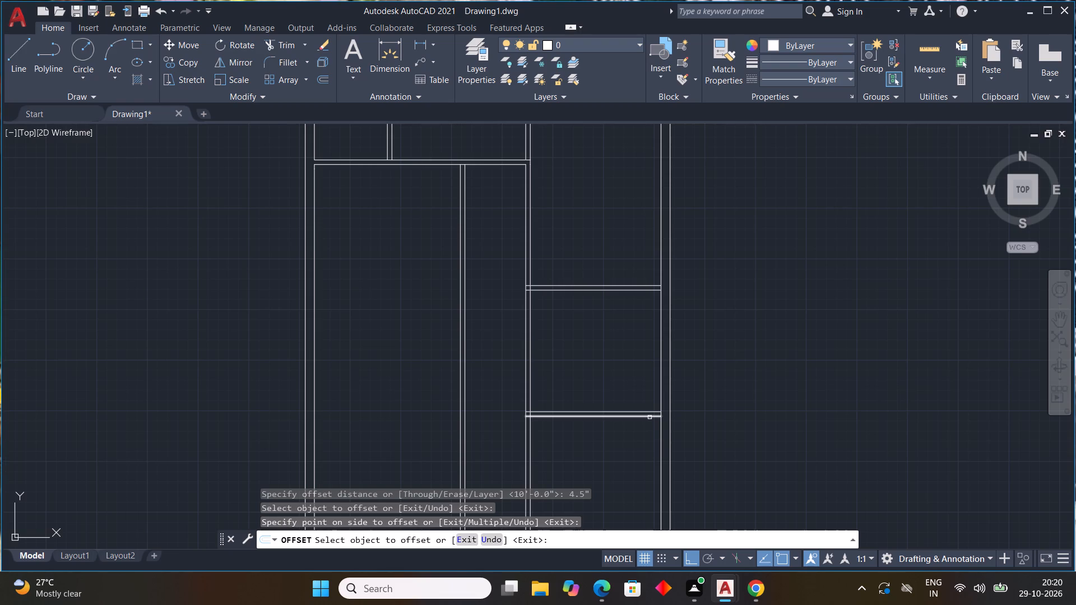
pyautogui.scroll(-3, 698, 347)
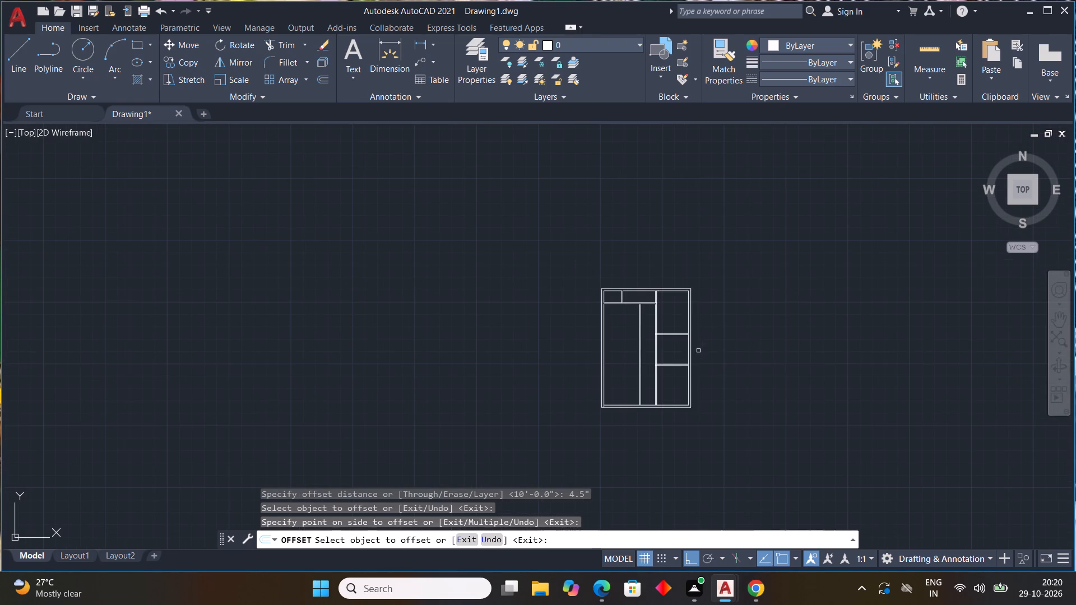
pyautogui.press('Escape')
pyautogui.press('Escape')
pyautogui.press('Escape')
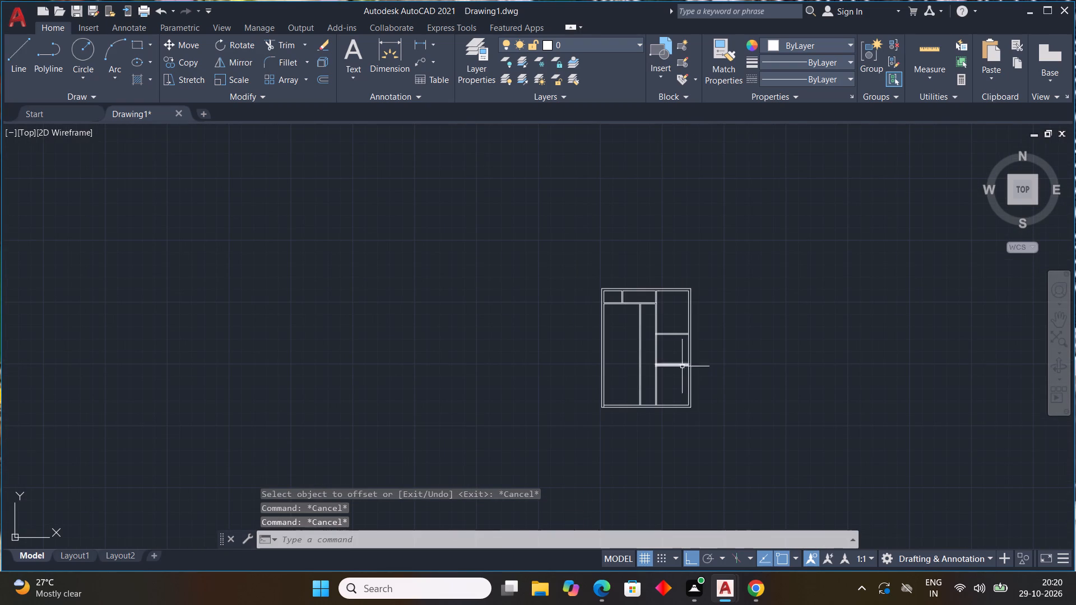
# Stretch the right end of the second right-hand partition's lower line to the outer line of the right outer wall.
pyautogui.scroll(2, 699, 402)
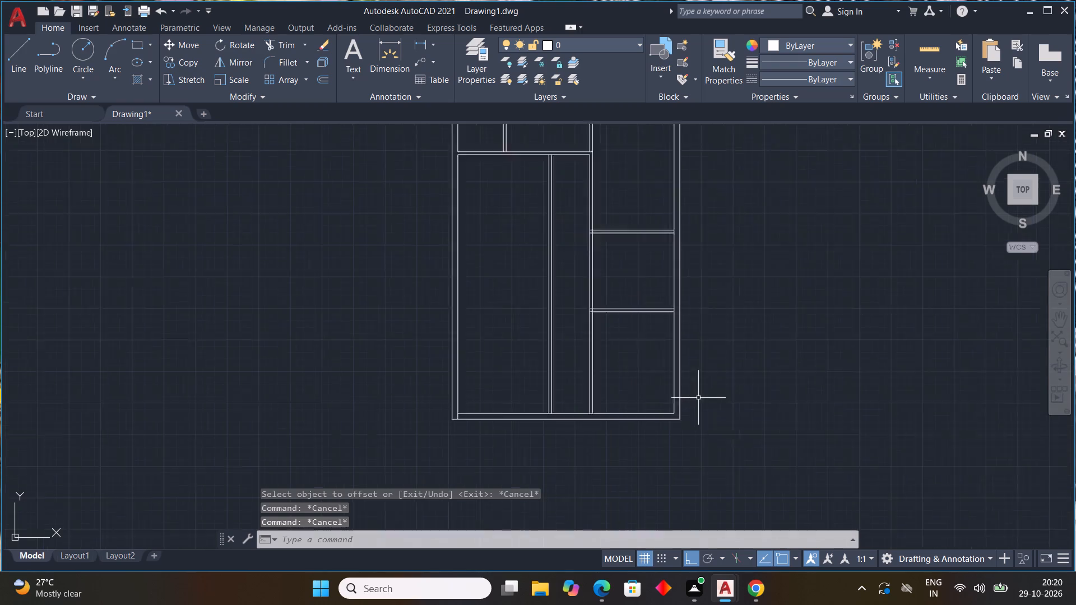
pyautogui.scroll(2, 698, 397)
pyautogui.moveTo(674, 362); pyautogui.dragTo(723, 456, button='middle')
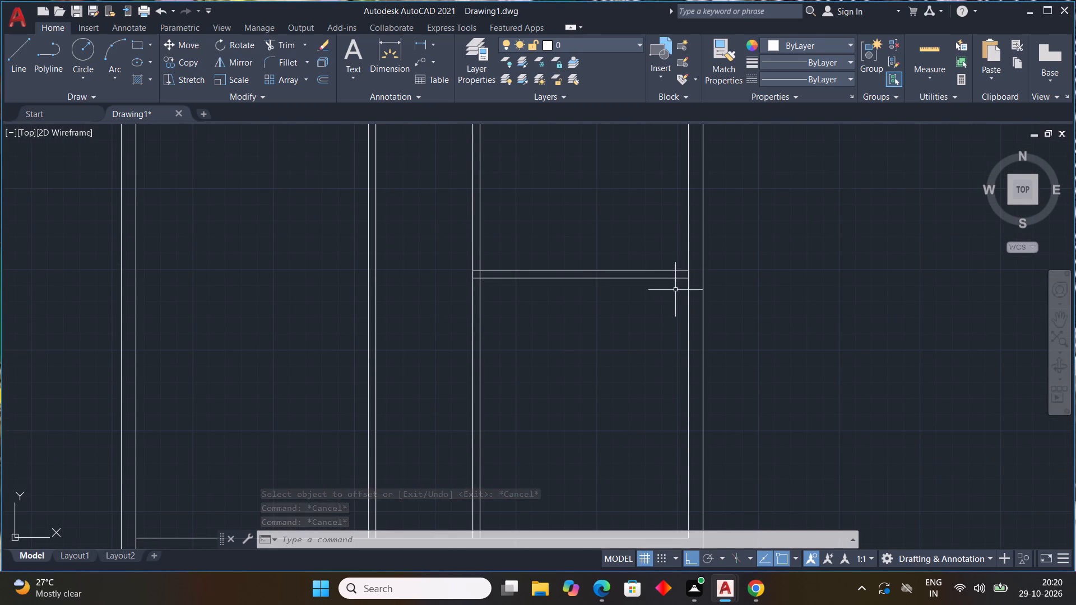
pyautogui.click(678, 277)
pyautogui.scroll(3, 698, 283)
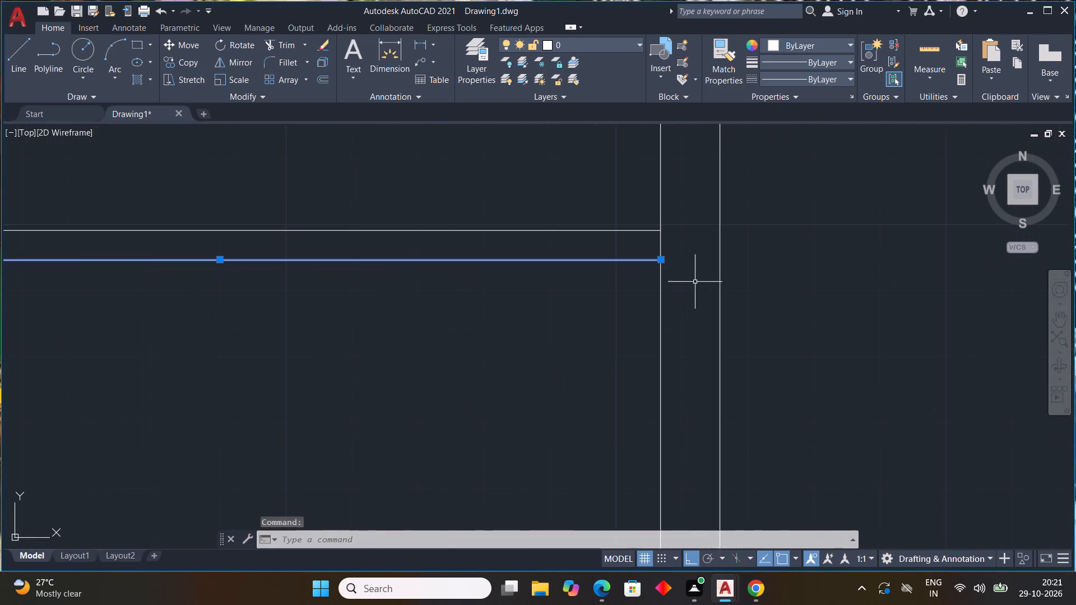
pyautogui.moveTo(663, 259); pyautogui.dragTo(668, 261)
pyautogui.click(721, 259)
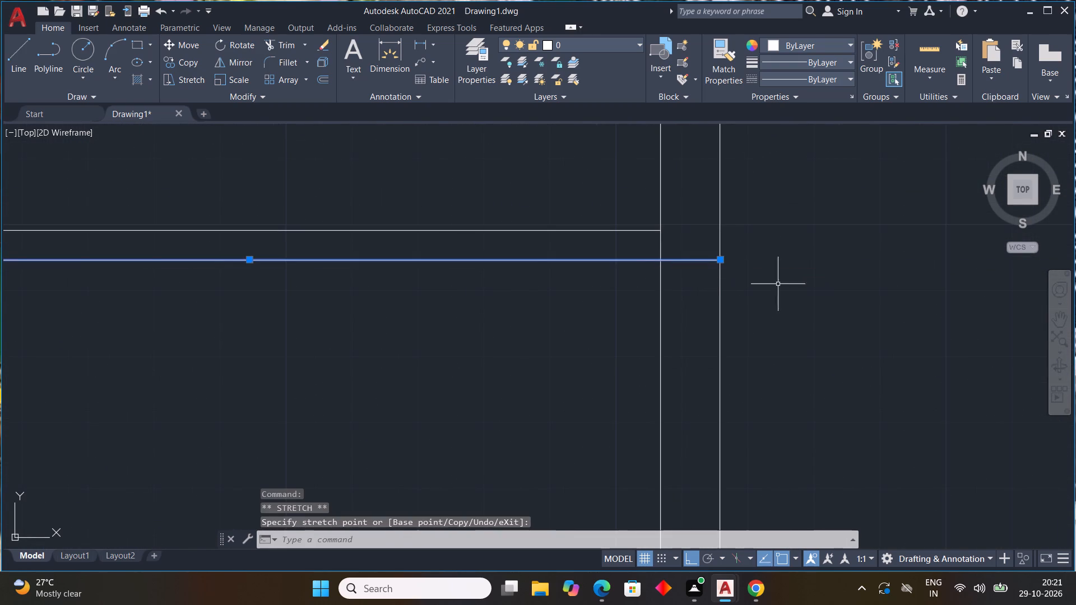
pyautogui.scroll(-4, 786, 288)
pyautogui.press('Escape')
pyautogui.press('Escape')
pyautogui.scroll(-1, 845, 311)
pyautogui.moveTo(844, 317); pyautogui.dragTo(854, 373, button='middle')
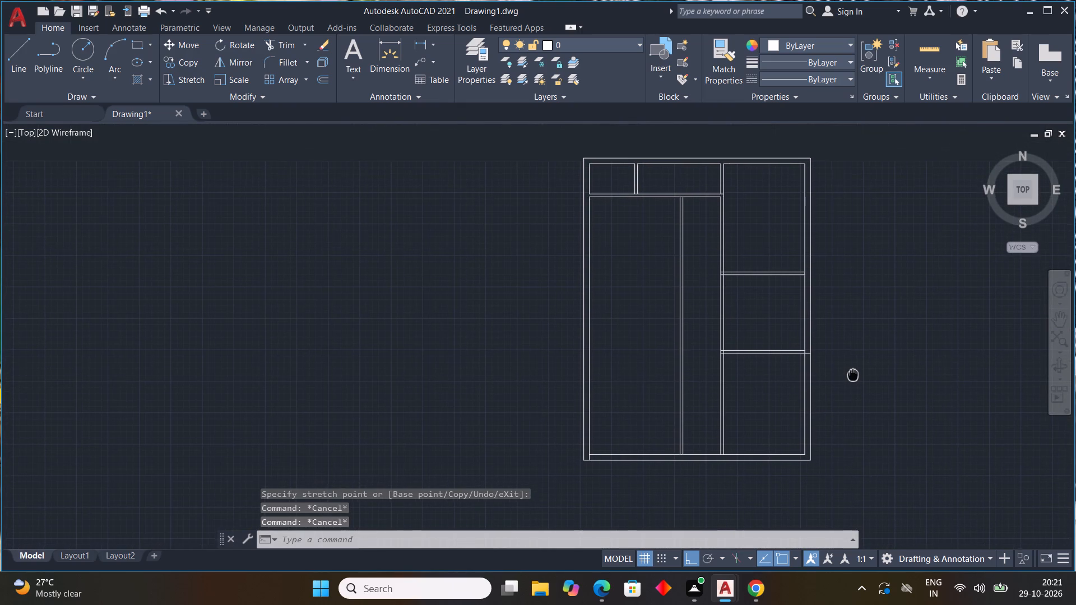
pyautogui.moveTo(854, 373); pyautogui.dragTo(856, 367, button='middle')
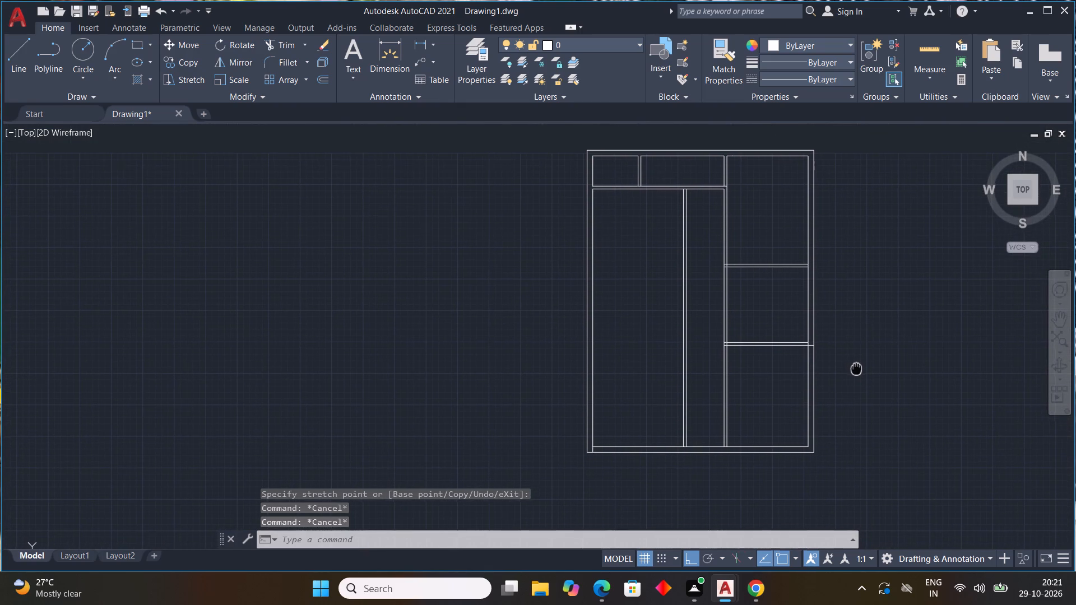
pyautogui.moveTo(856, 367); pyautogui.dragTo(856, 365, button='middle')
# Trim the lower line of the upper horizontal partition between the two lines of the first long vertical partition.
pyautogui.moveTo(712, 222); pyautogui.dragTo(694, 314, button='middle')
pyautogui.scroll(3, 669, 259)
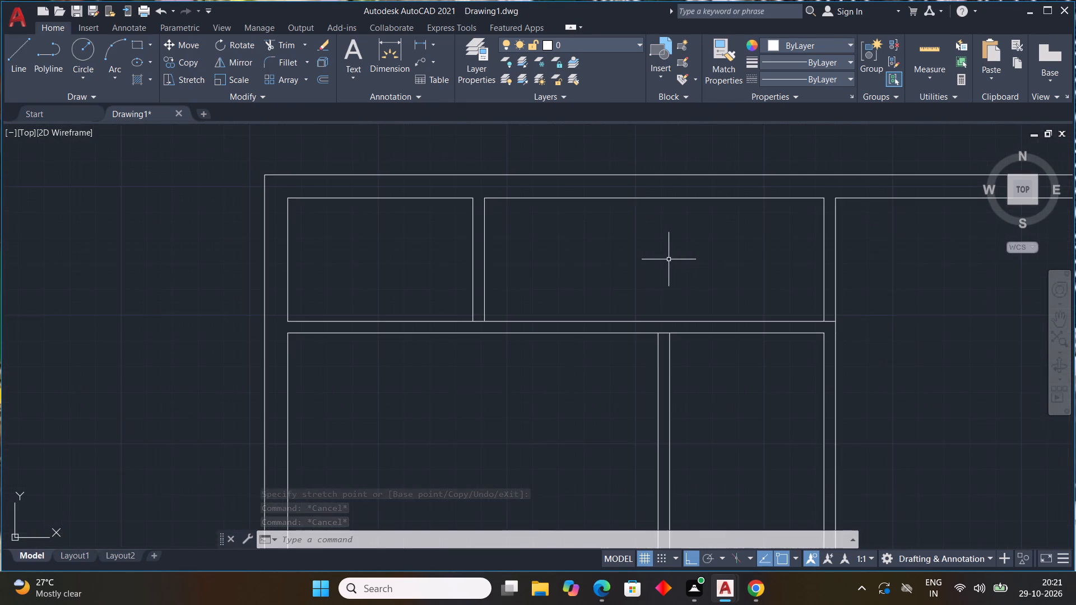
pyautogui.moveTo(685, 281); pyautogui.dragTo(677, 230, button='middle')
pyautogui.write('TR')
pyautogui.press('space')
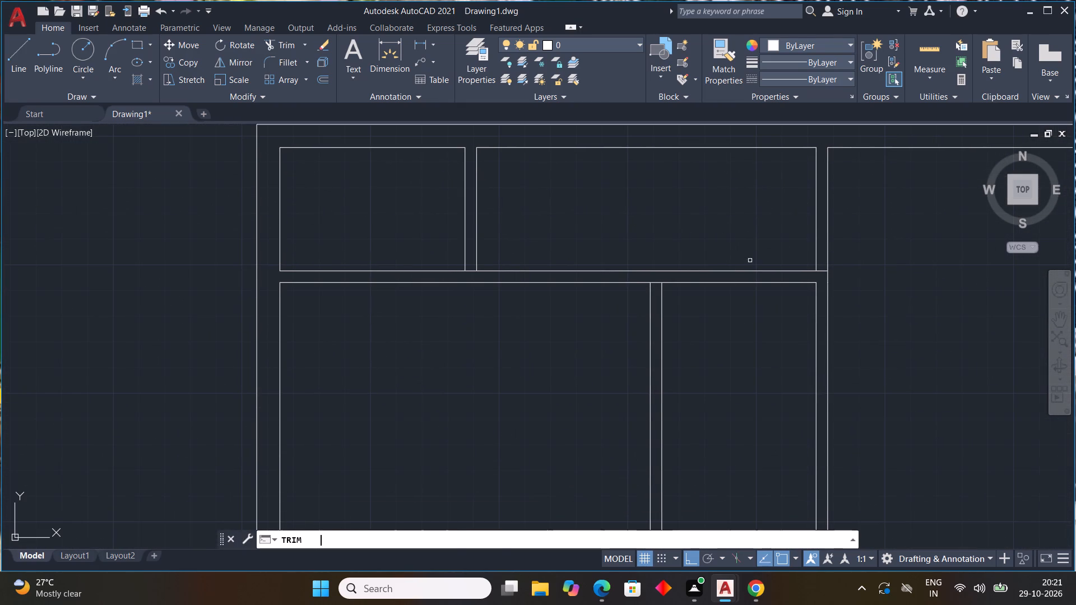
pyautogui.click(657, 282)
pyautogui.scroll(-3, 694, 342)
pyautogui.scroll(-2, 851, 384)
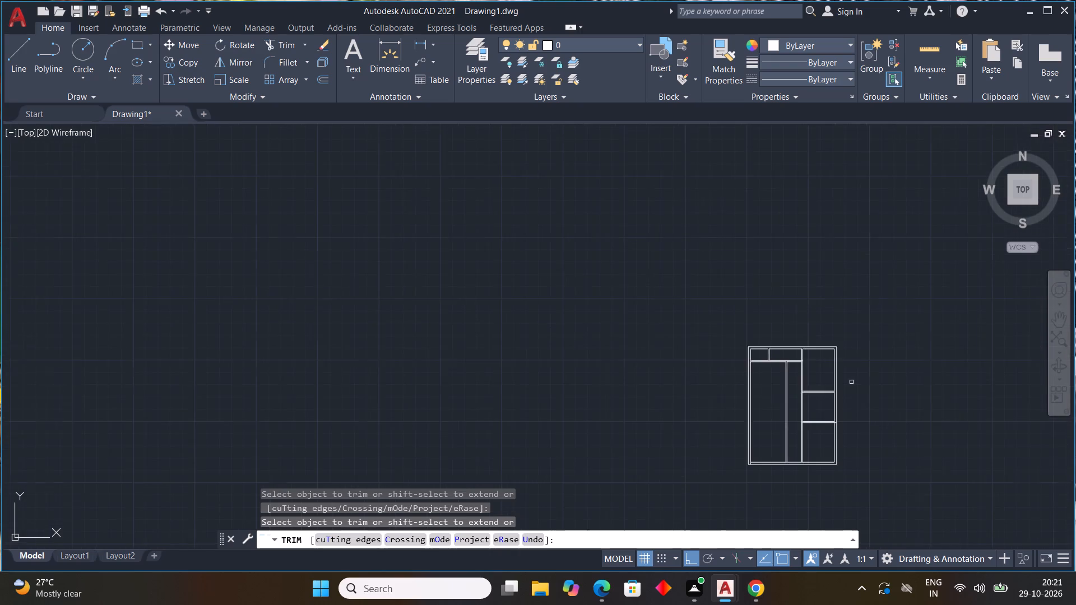
pyautogui.moveTo(877, 404); pyautogui.dragTo(786, 293, button='middle')
pyautogui.scroll(3, 727, 324)
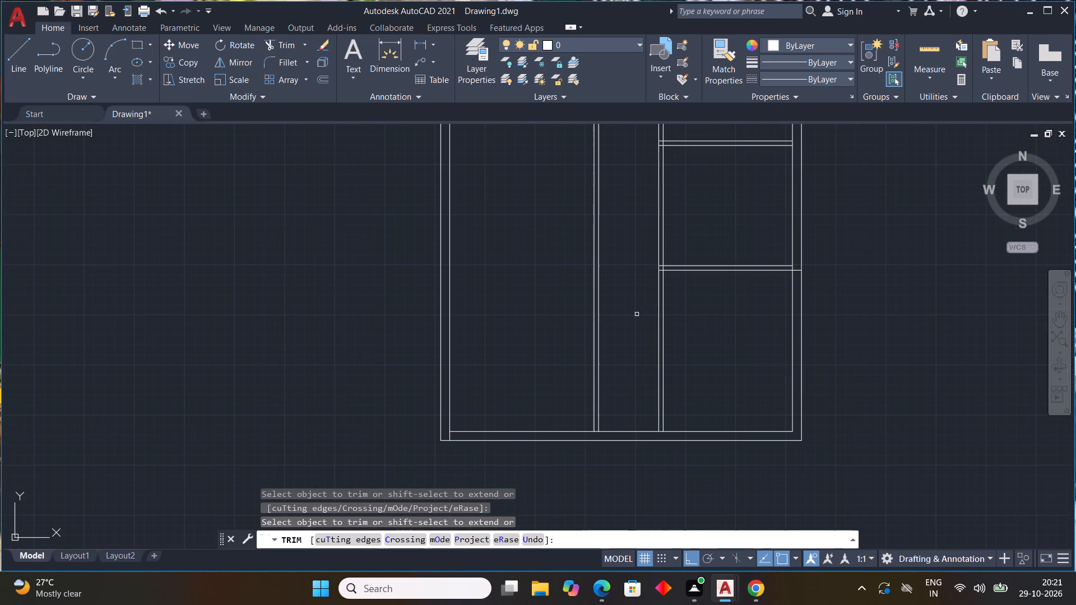
pyautogui.scroll(-2, 687, 317)
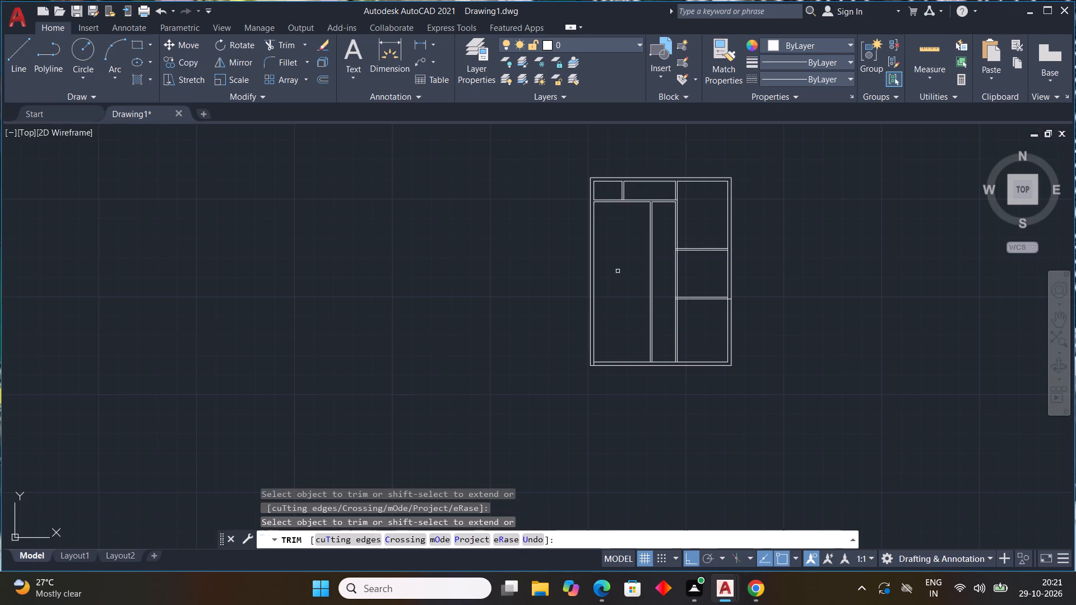
pyautogui.moveTo(618, 271); pyautogui.dragTo(616, 316, button='middle')
pyautogui.press('Escape')
pyautogui.press('Escape')
pyautogui.press('Escape')
pyautogui.press('Escape')
# Offset the top line of the large left-hand room 10' downward.
pyautogui.scroll(2, 651, 280)
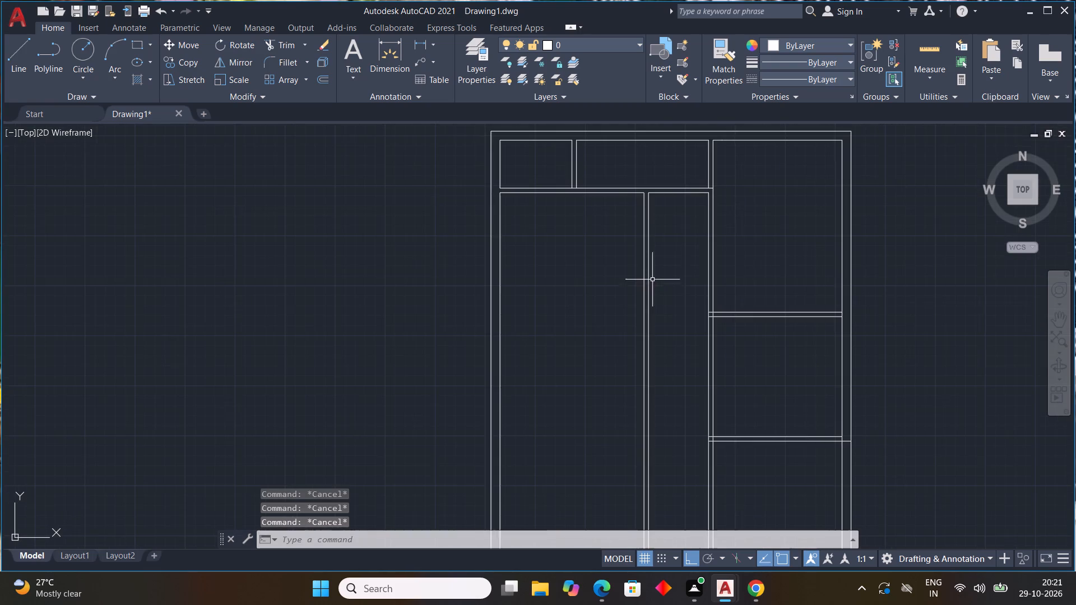
pyautogui.scroll(4, 633, 283)
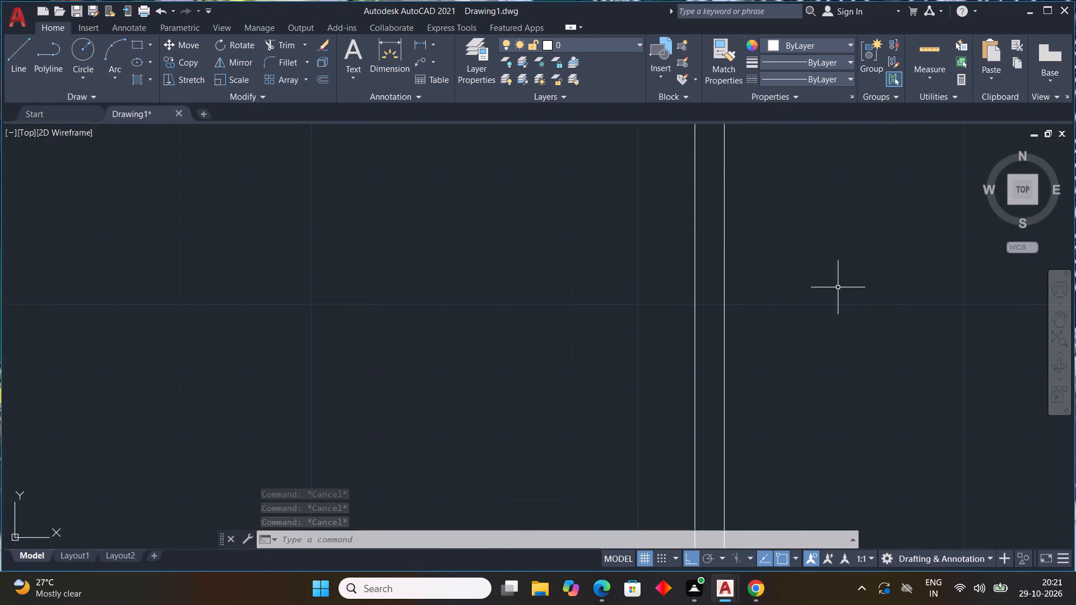
pyautogui.scroll(-4, 730, 287)
pyautogui.press('Escape')
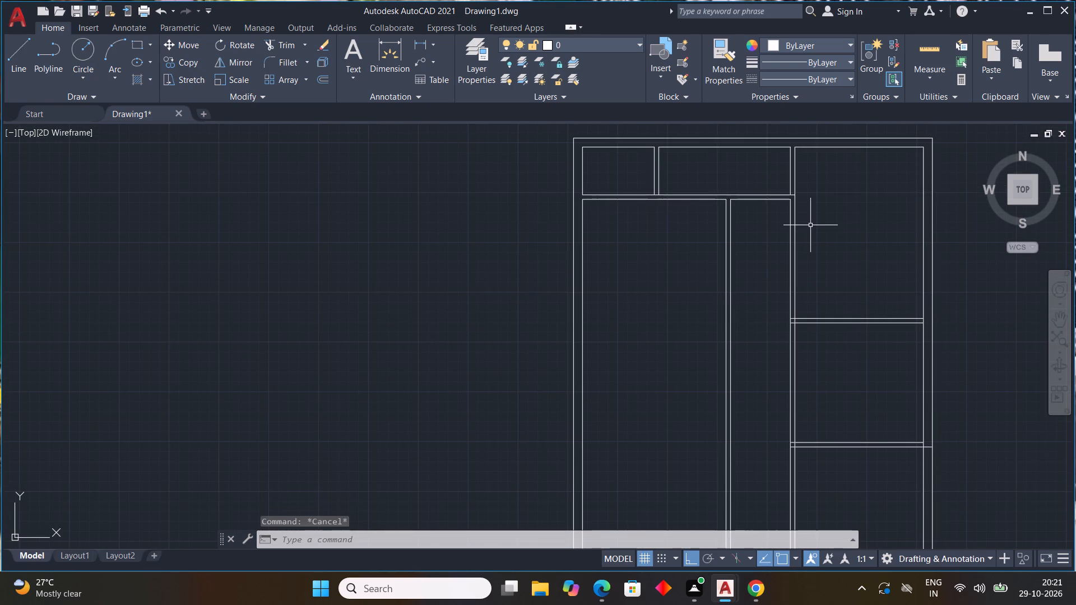
pyautogui.write('OFF')
pyautogui.press('space')
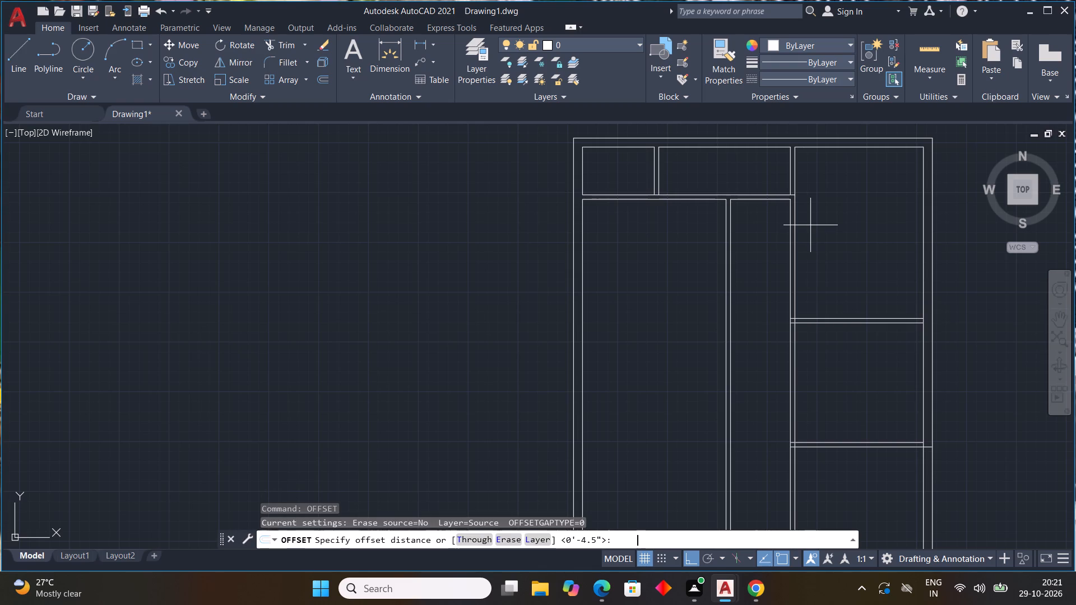
pyautogui.write("10'")
pyautogui.press('Return')
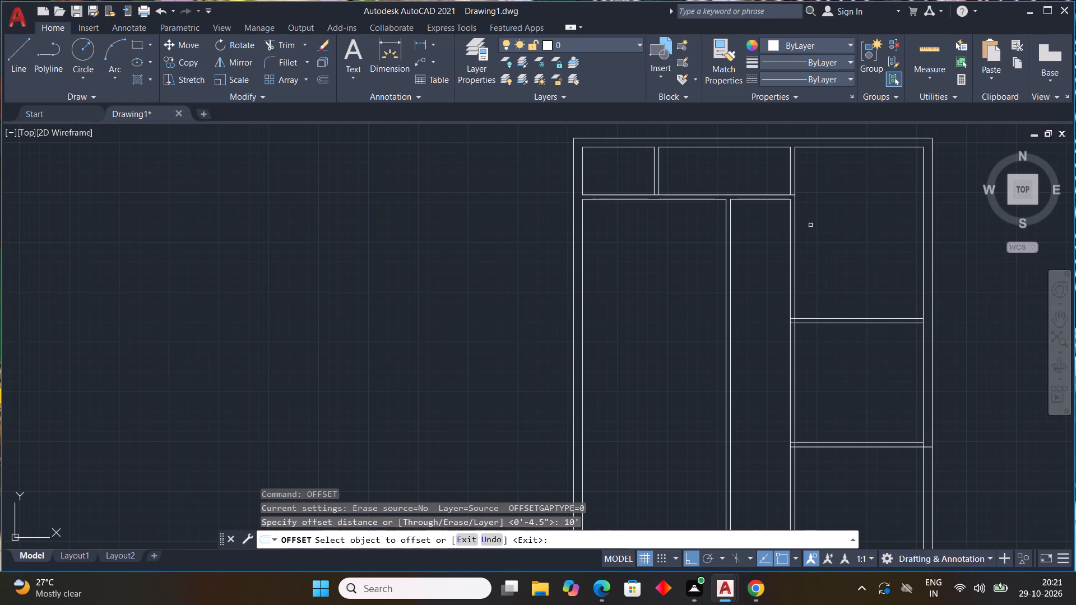
pyautogui.click(625, 201)
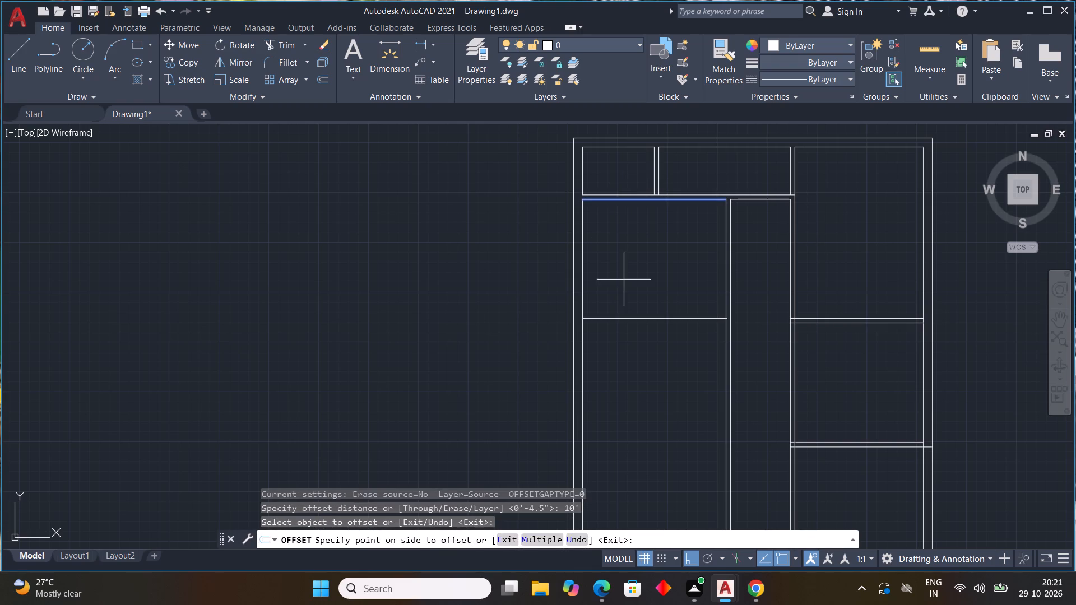
pyautogui.click(624, 280)
pyautogui.press('Escape')
pyautogui.press('Escape')
pyautogui.press('Escape')
pyautogui.press('Escape')
pyautogui.press('Escape')
pyautogui.press('Escape')
pyautogui.press('Escape')
pyautogui.press('Escape')
pyautogui.press('Escape')
pyautogui.press('Escape')
pyautogui.press('Escape')
pyautogui.press('Escape')
pyautogui.press('Escape')
pyautogui.press('Escape')
pyautogui.press('Escape')
pyautogui.press('Escape')
pyautogui.press('Escape')
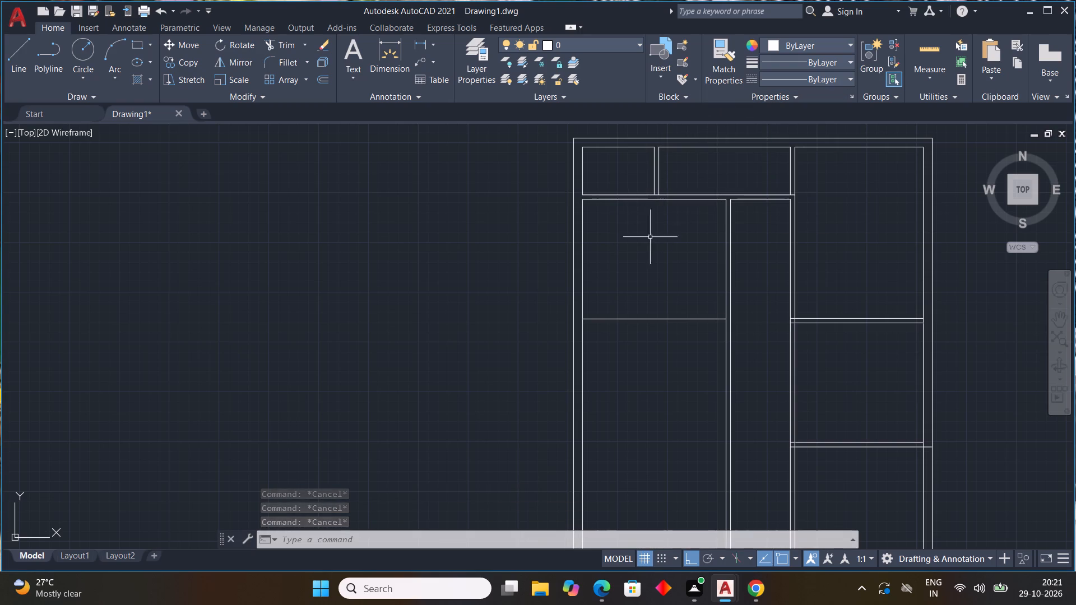
# Offset the left-hand room's new horizontal line 4.5" downward to form a partition wall.
pyautogui.press('space')
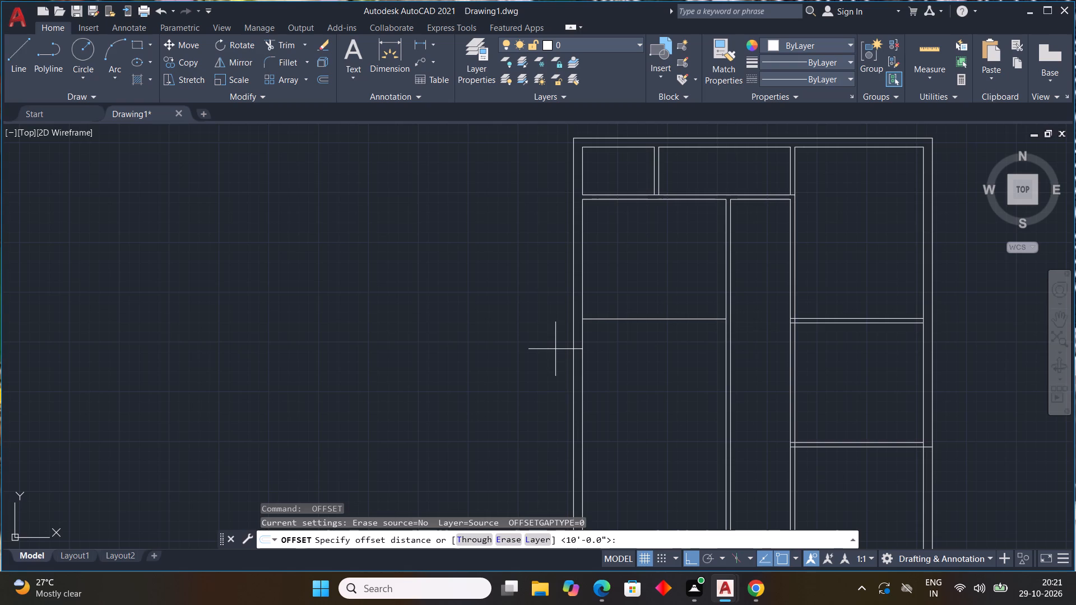
pyautogui.write('4.5"')
pyautogui.press('Return')
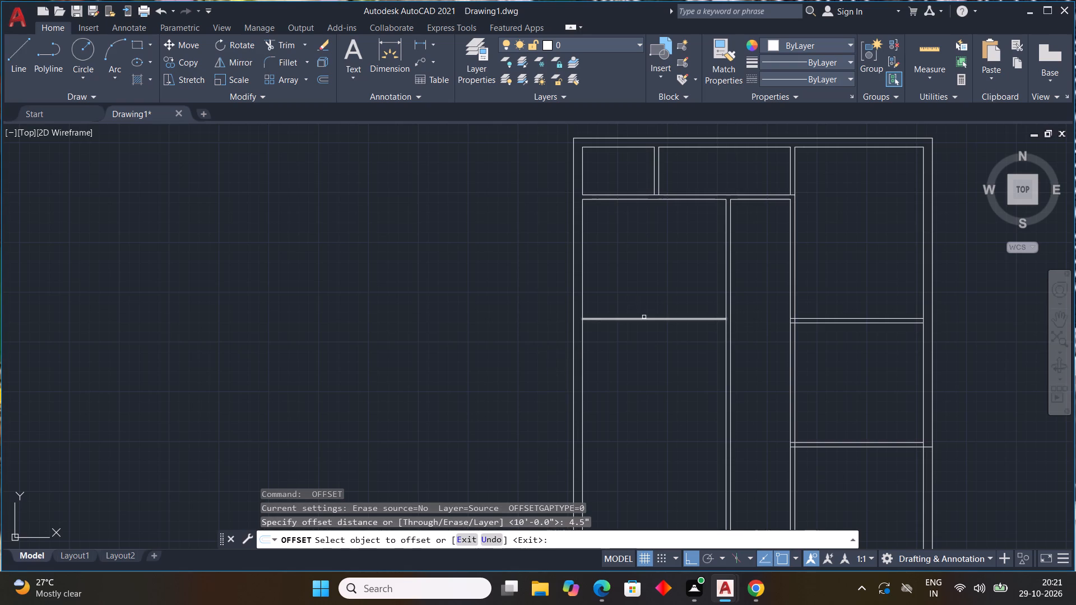
pyautogui.click(644, 317)
pyautogui.click(647, 376)
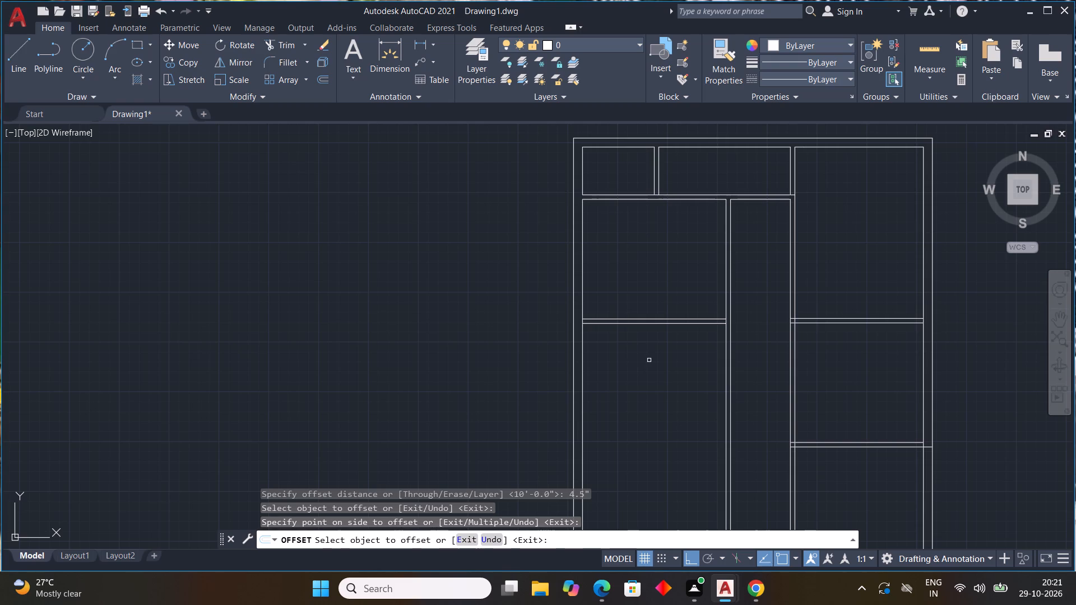
pyautogui.press('Escape')
pyautogui.press('Escape')
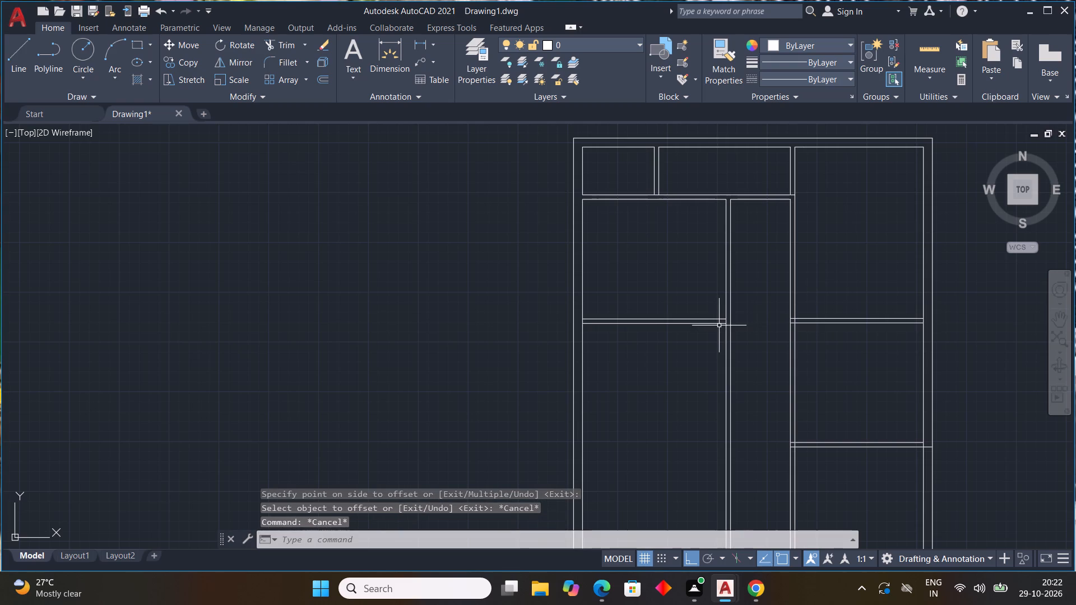
# Stretch the right end of the left-hand partition's lower line to the right-hand line of the first long vertical partition.
pyautogui.click(718, 323)
pyautogui.scroll(3, 743, 332)
pyautogui.click(675, 296)
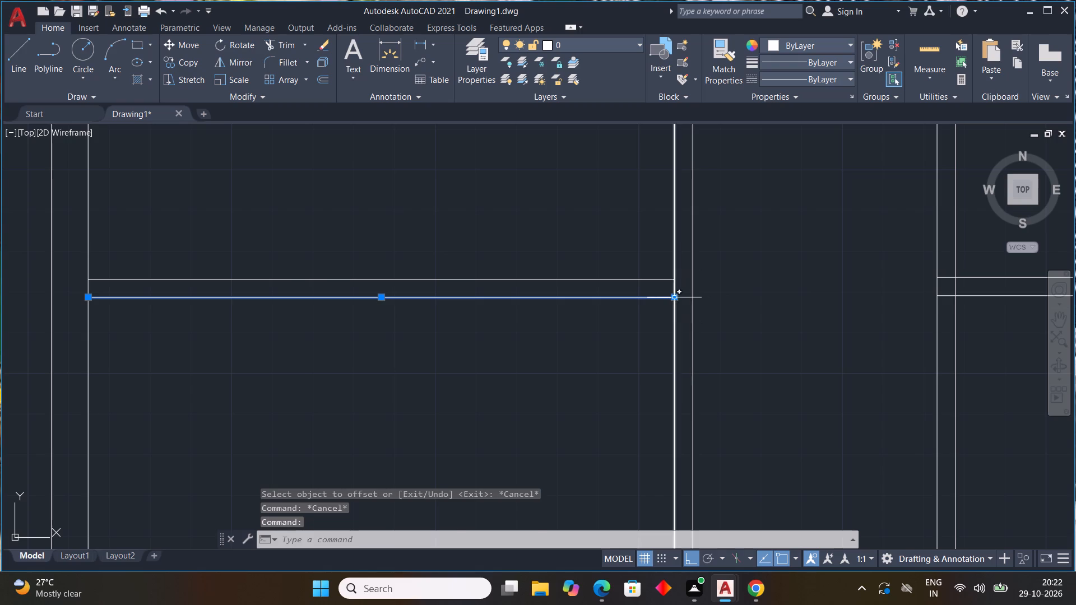
pyautogui.click(697, 301)
pyautogui.press('Escape')
pyautogui.moveTo(732, 274); pyautogui.dragTo(717, 331, button='middle')
pyautogui.scroll(-2, 732, 275)
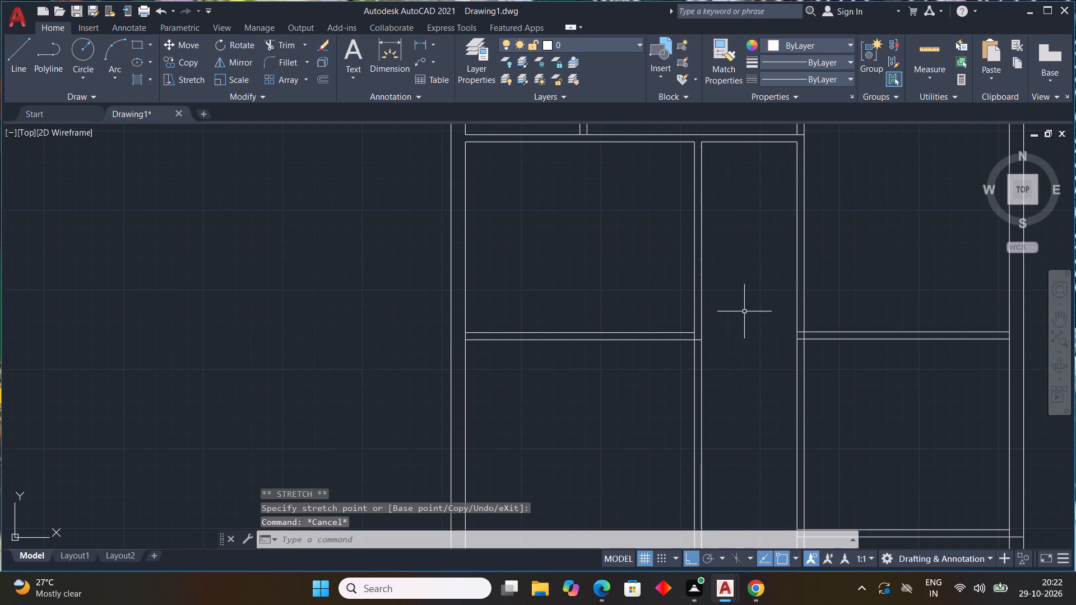
# Draw a short vertical line joining both lines of the left-hand room's horizontal partition, near its right end.
pyautogui.write('L')
pyautogui.press('space')
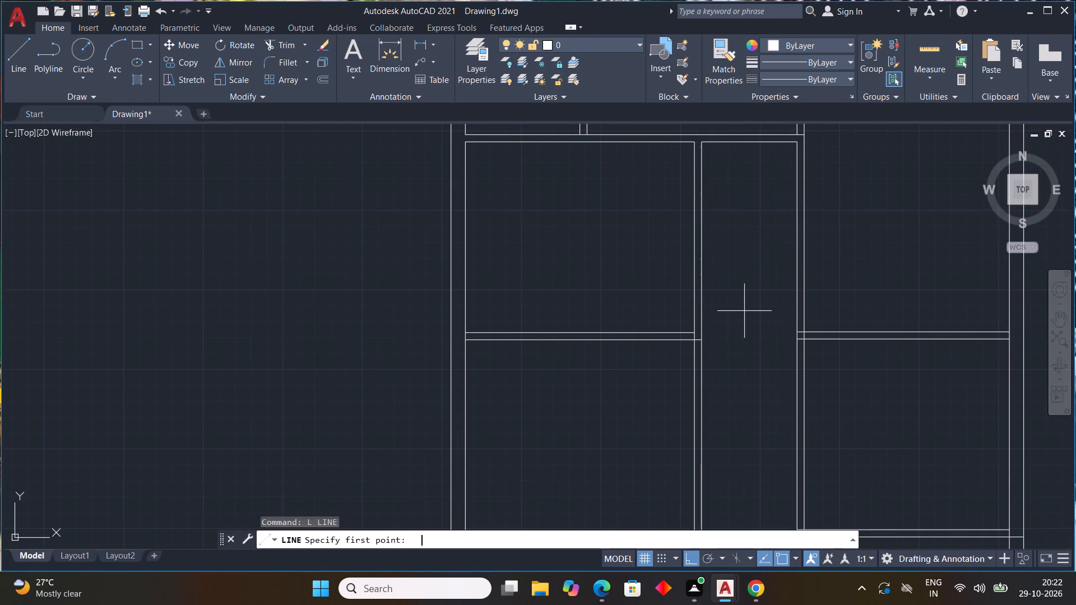
pyautogui.scroll(1, 639, 331)
pyautogui.click(641, 332)
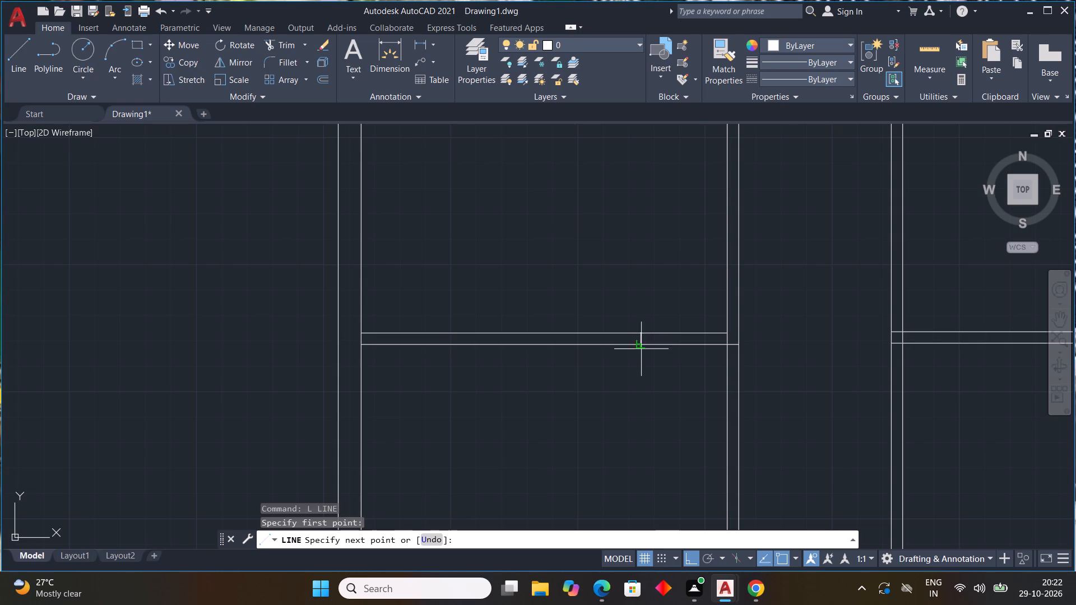
pyautogui.click(640, 345)
pyautogui.press('Escape')
pyautogui.scroll(-3, 675, 390)
pyautogui.moveTo(675, 417); pyautogui.dragTo(620, 347, button='middle')
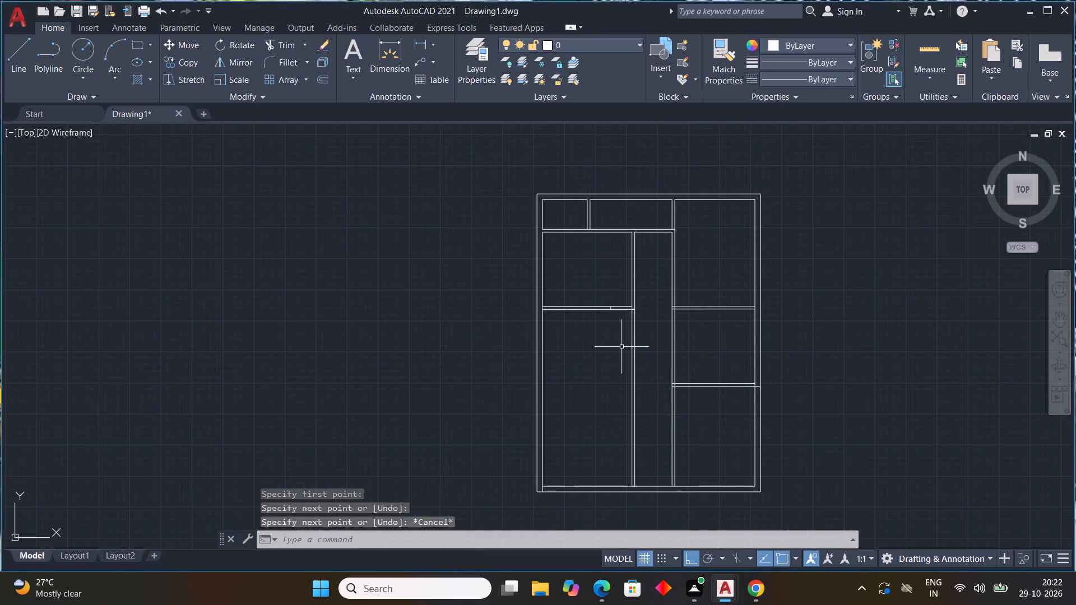
pyautogui.press('Escape')
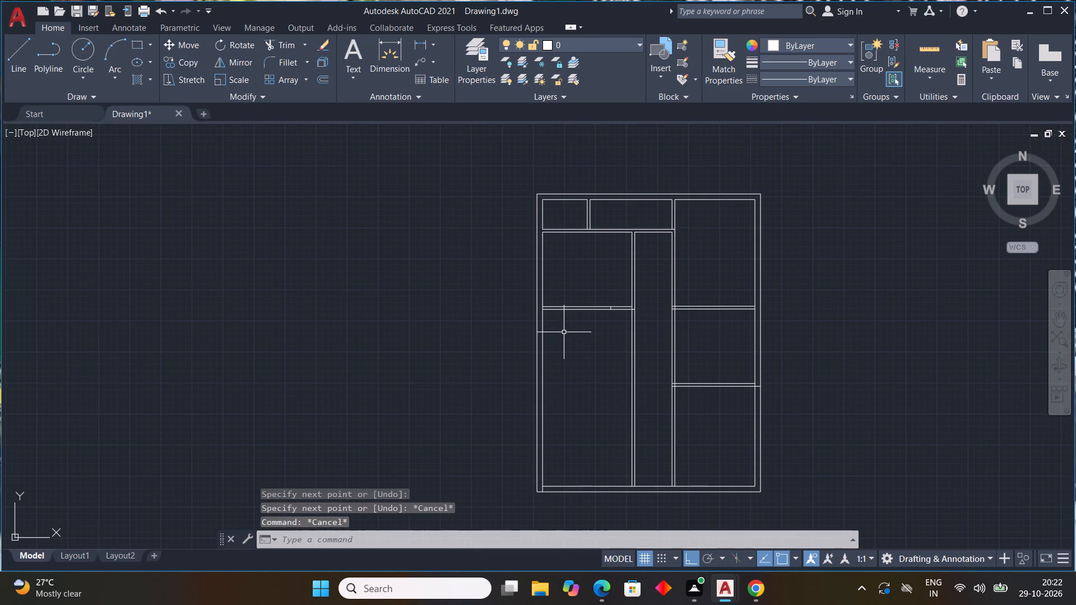
# Trim the left outer wall's inner line between the two lines of the left-hand room's horizontal partition.
pyautogui.write('TR')
pyautogui.press('space')
pyautogui.scroll(3, 553, 306)
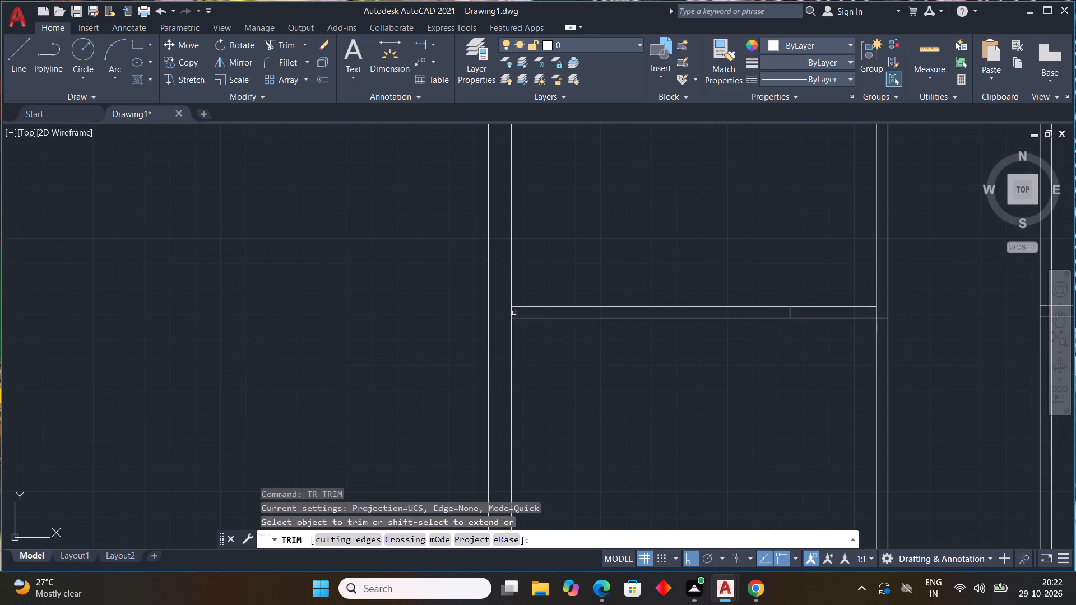
pyautogui.click(513, 312)
pyautogui.scroll(-3, 569, 371)
pyautogui.moveTo(586, 392); pyautogui.dragTo(552, 348, button='middle')
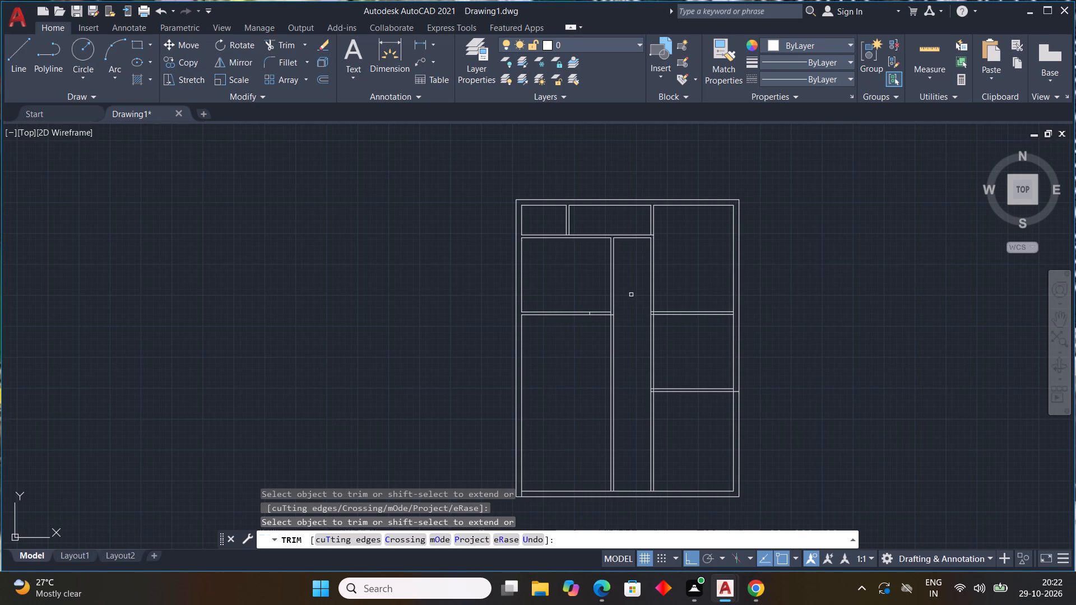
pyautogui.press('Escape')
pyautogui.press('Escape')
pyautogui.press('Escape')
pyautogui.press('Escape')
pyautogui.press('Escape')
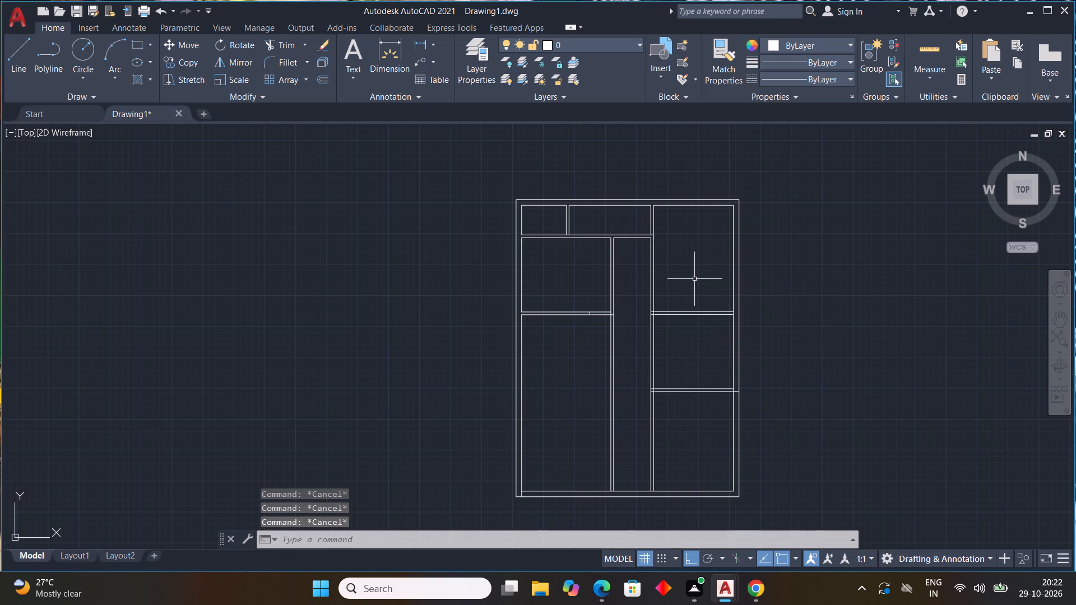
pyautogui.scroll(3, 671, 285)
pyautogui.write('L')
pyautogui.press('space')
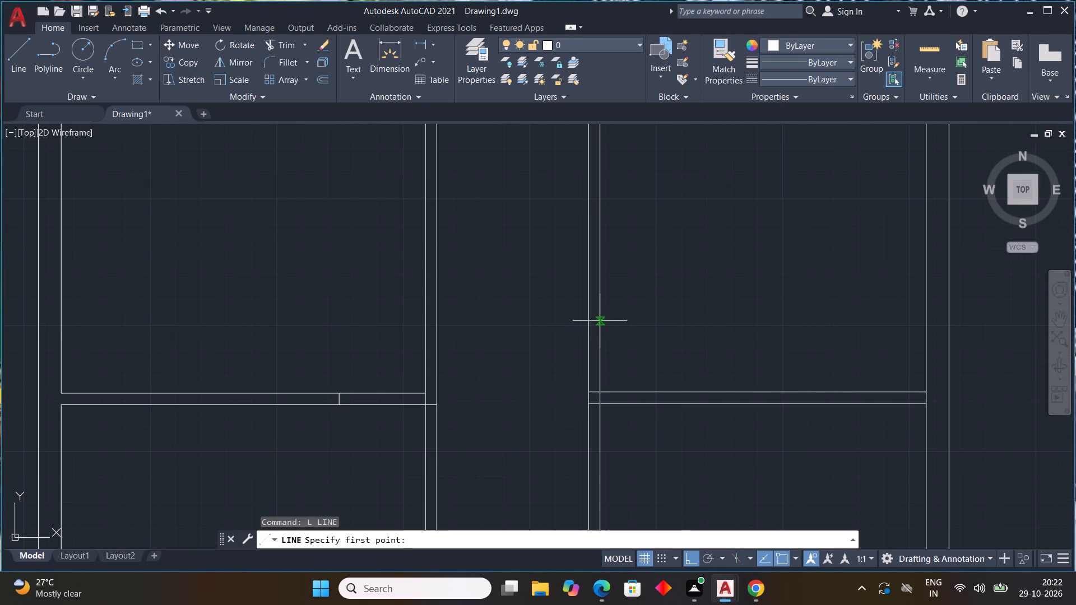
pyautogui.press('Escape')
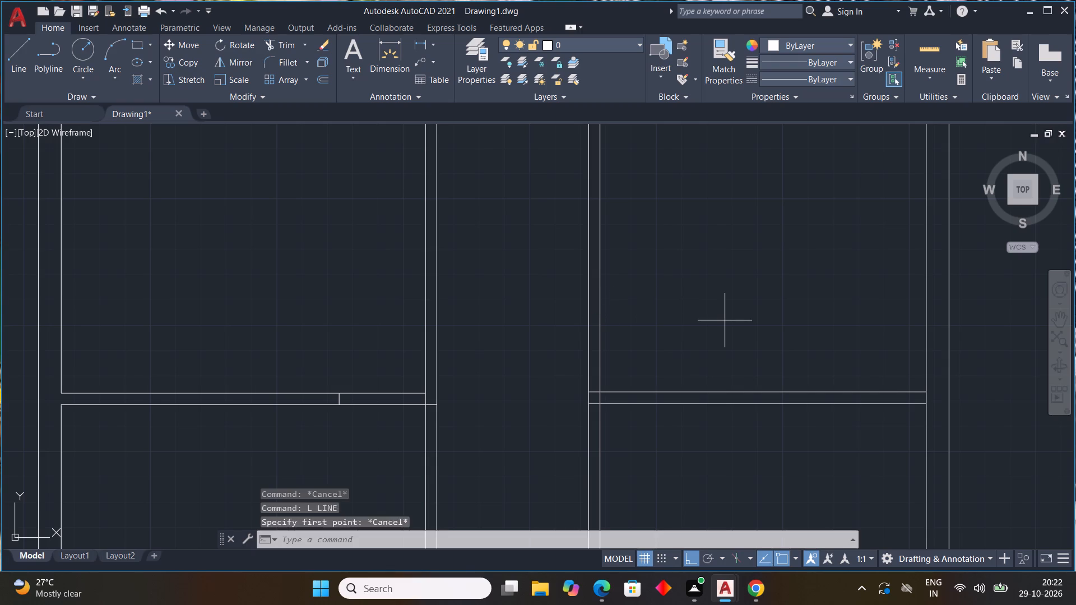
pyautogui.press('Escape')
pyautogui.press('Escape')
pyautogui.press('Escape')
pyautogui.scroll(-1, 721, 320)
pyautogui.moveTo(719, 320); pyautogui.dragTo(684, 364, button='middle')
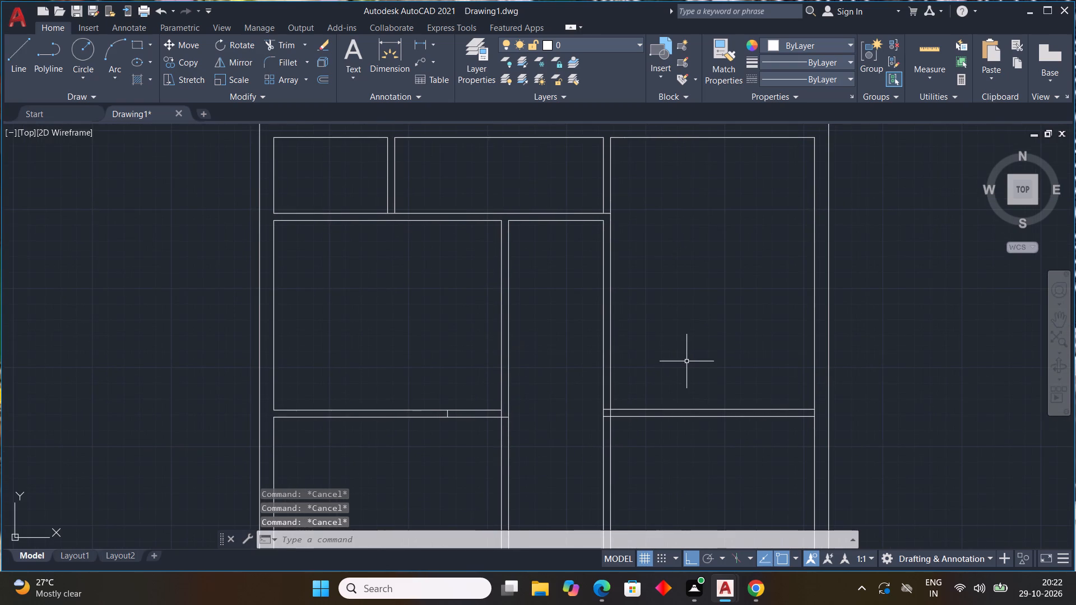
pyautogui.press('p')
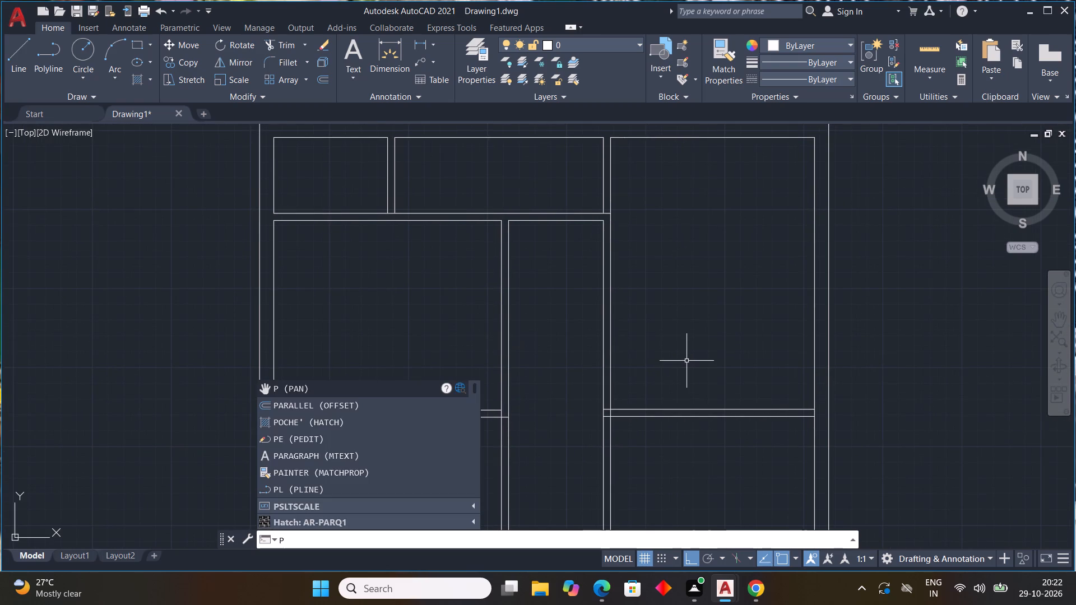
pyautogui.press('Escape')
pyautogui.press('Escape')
# Offset the top line of the central passage 6'7" downward, between the two long vertical partitions.
pyautogui.write('OFF')
pyautogui.press('space')
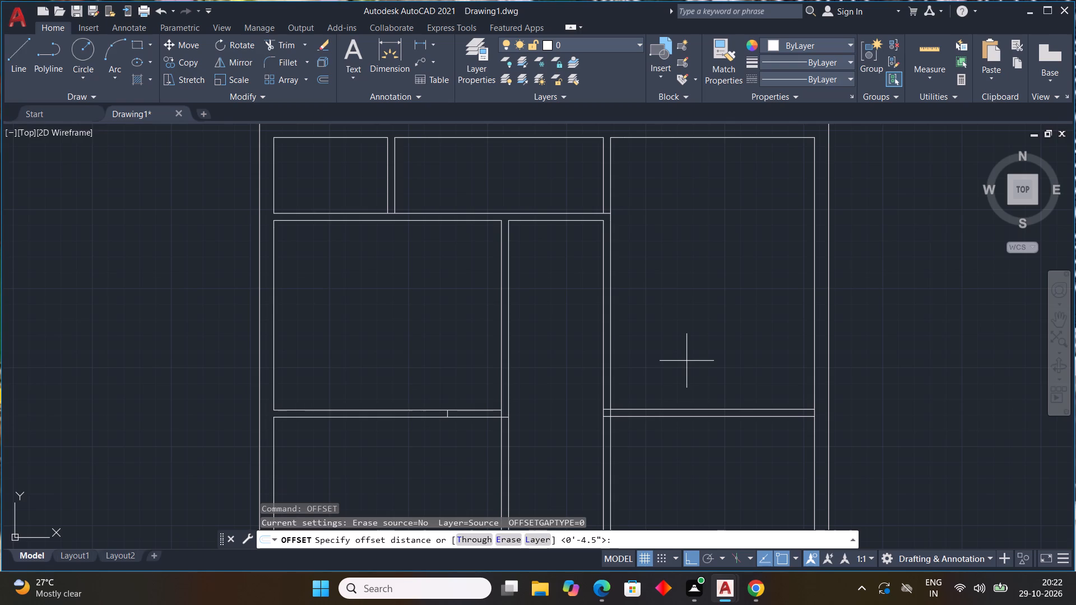
pyautogui.write("6'")
pyautogui.press('7')
pyautogui.hotkey('shift', '"')
pyautogui.press('Return')
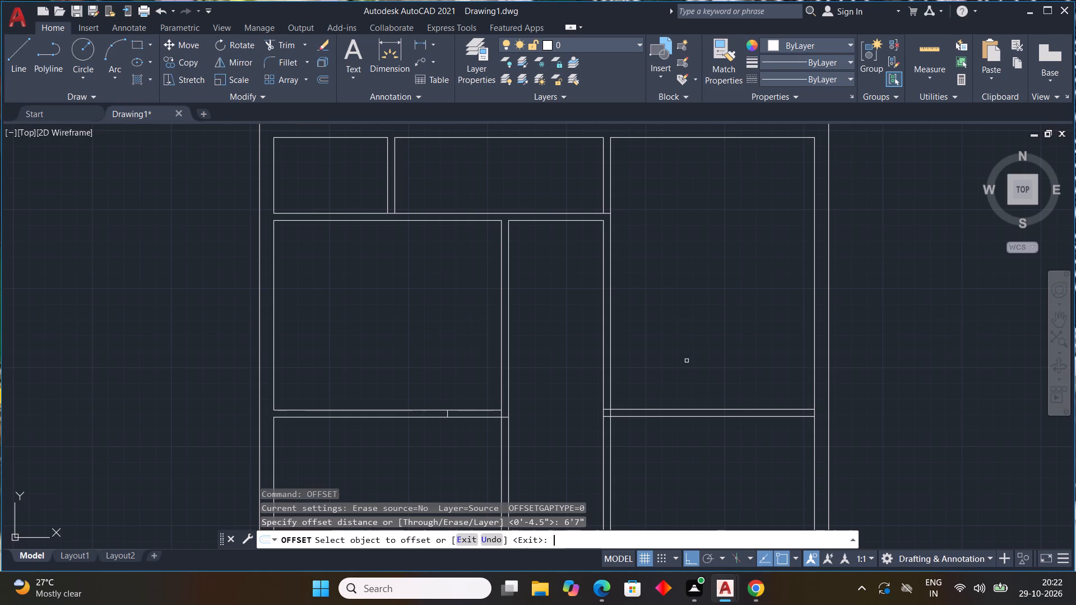
pyautogui.moveTo(541, 220); pyautogui.dragTo(541, 226)
pyautogui.click(529, 347)
pyautogui.press('Escape')
pyautogui.press('Escape')
pyautogui.press('Escape')
pyautogui.press('Escape')
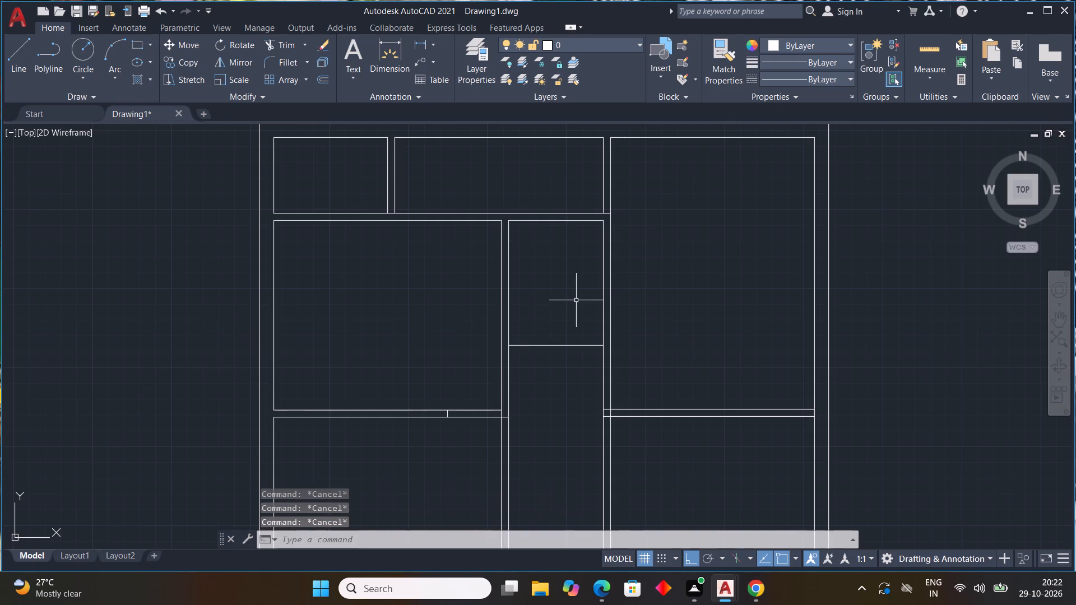
# Offset the central passage's new horizontal line 4.5" downward to form a partition wall.
pyautogui.press('space')
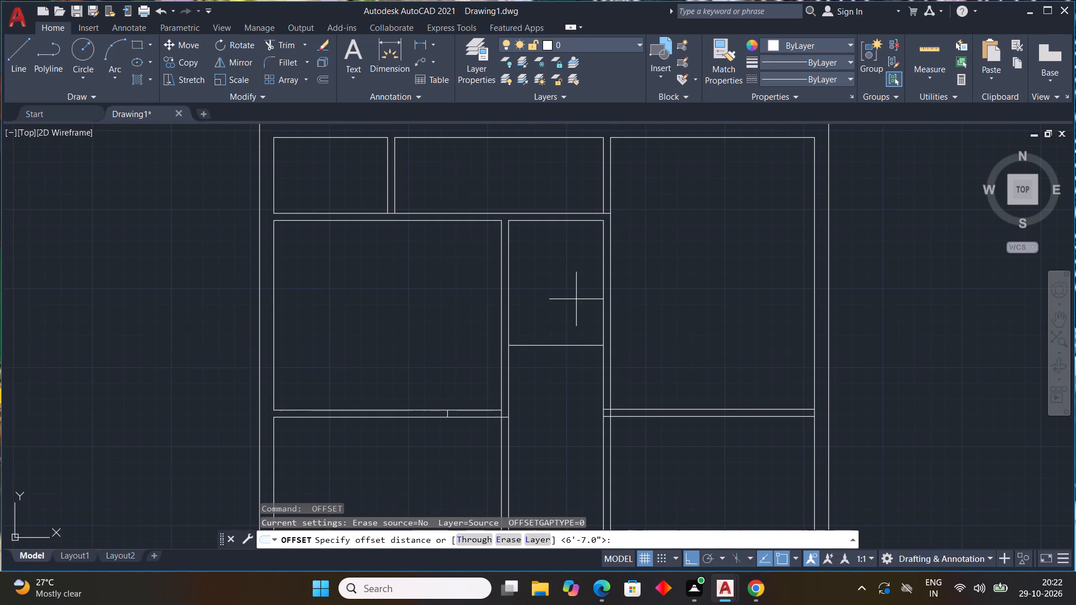
pyautogui.press('4')
pyautogui.press('.')
pyautogui.write('5"')
pyautogui.press('Return')
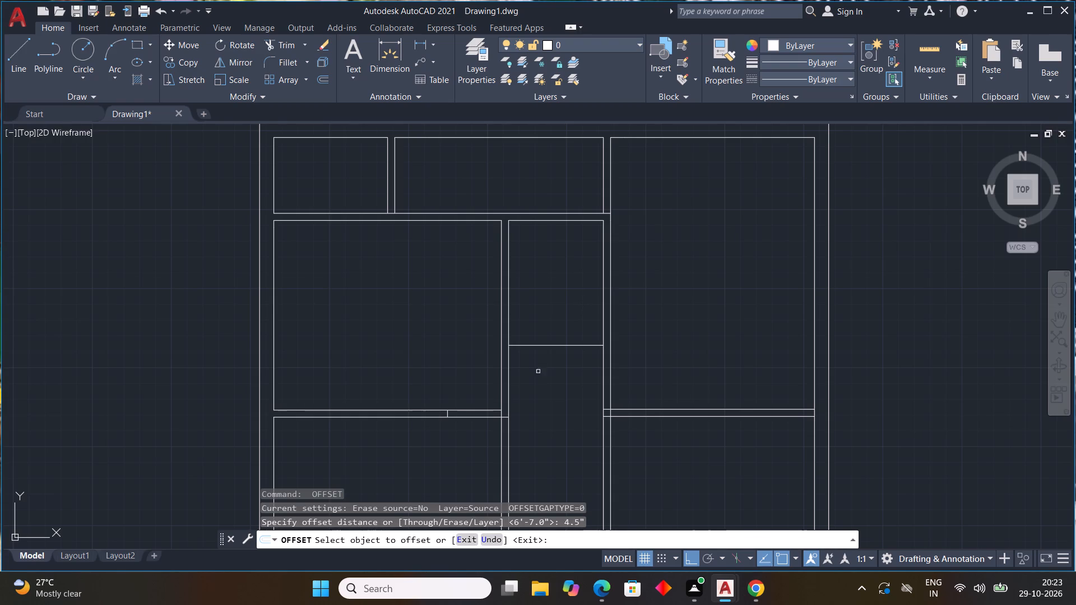
pyautogui.moveTo(554, 345); pyautogui.dragTo(555, 374)
pyautogui.click(555, 404)
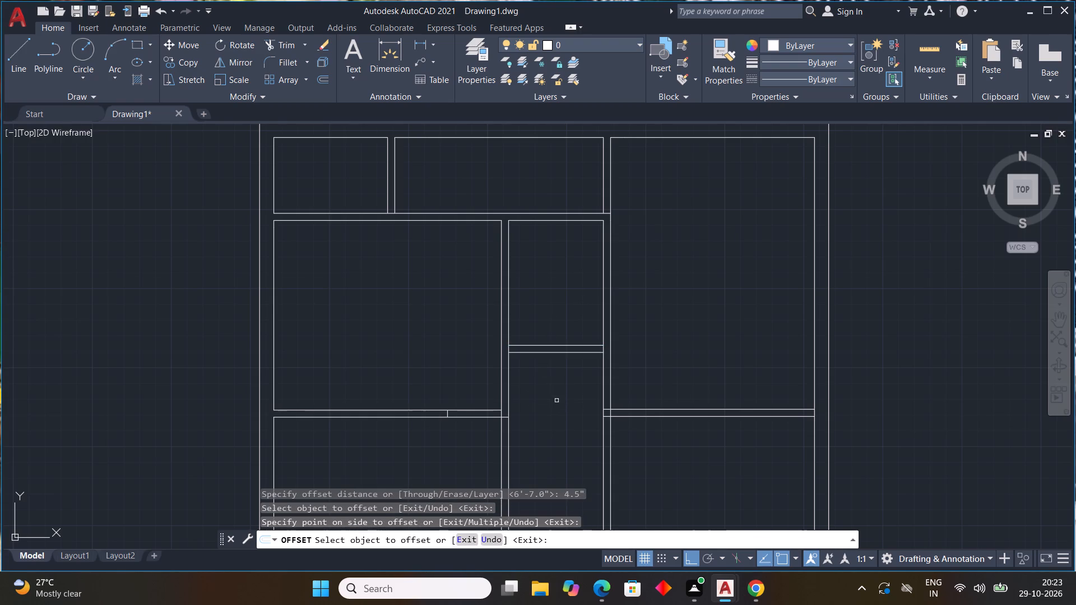
pyautogui.press('Escape')
pyautogui.press('Escape')
# Stretch the right end of the central passage partition's lower line to the right-hand line of the second long vertical partition.
pyautogui.scroll(3, 574, 387)
pyautogui.scroll(-2, 632, 304)
pyautogui.moveTo(630, 304); pyautogui.dragTo(624, 325, button='middle')
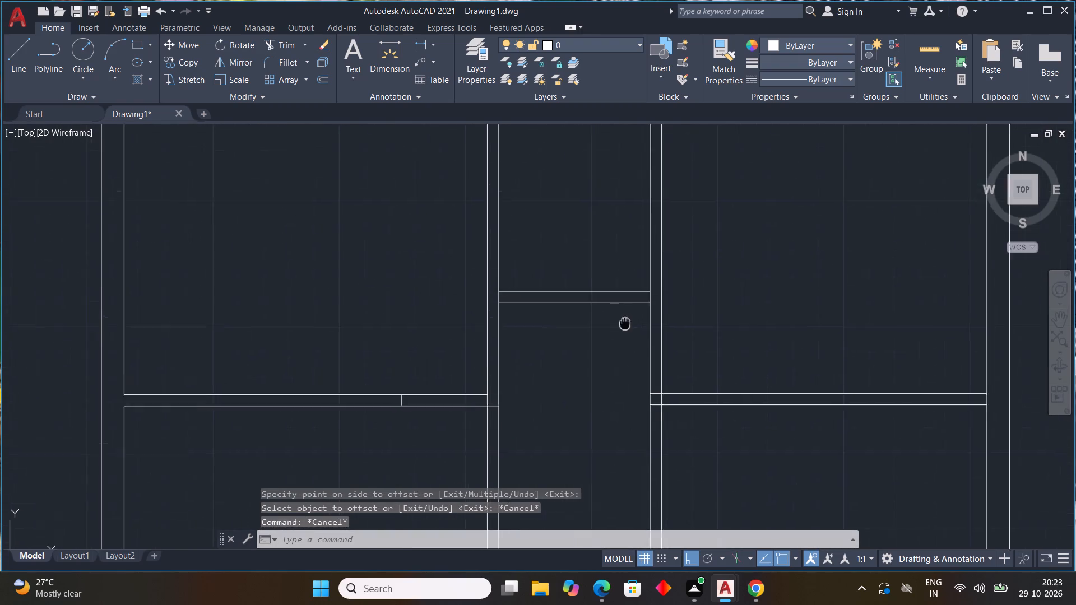
pyautogui.moveTo(624, 325); pyautogui.dragTo(600, 377, button='middle')
pyautogui.click(611, 357)
pyautogui.scroll(3, 622, 359)
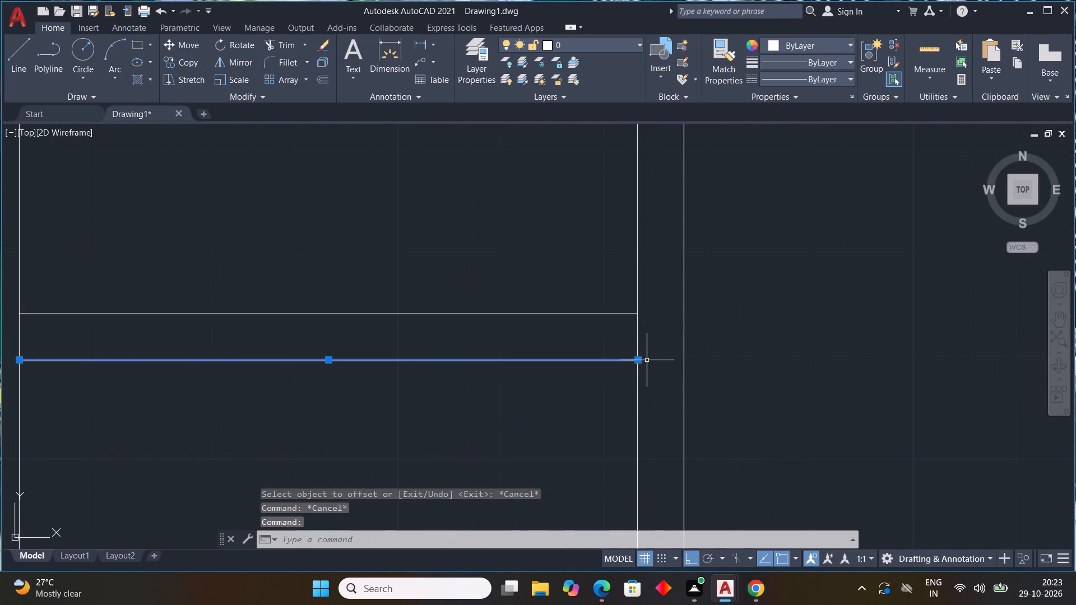
pyautogui.moveTo(637, 359); pyautogui.dragTo(644, 364)
pyautogui.click(682, 363)
pyautogui.press('Escape')
pyautogui.scroll(-2, 564, 391)
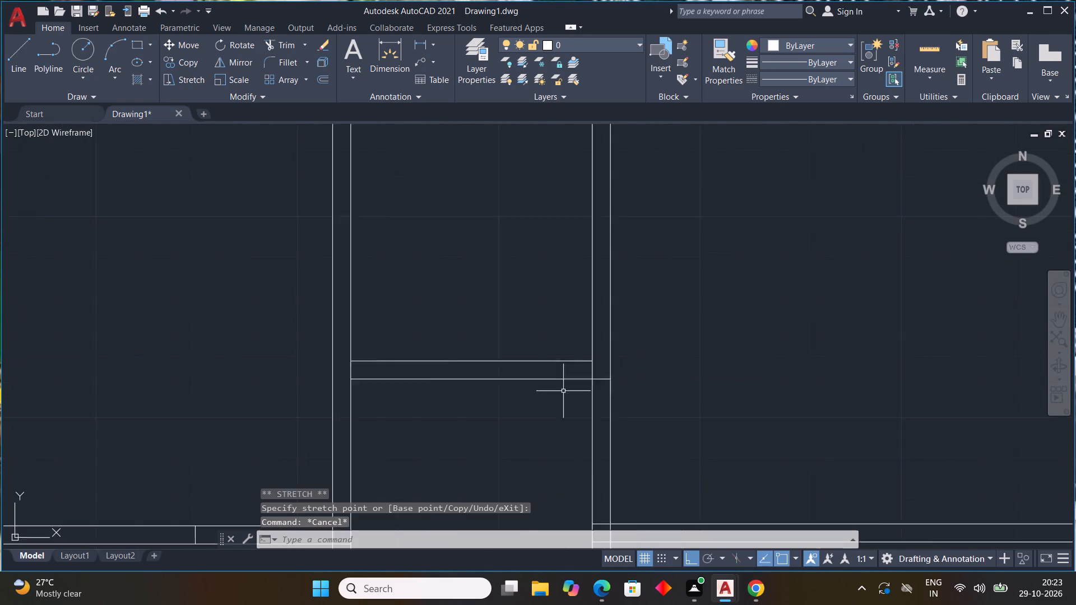
pyautogui.scroll(-2, 563, 391)
pyautogui.moveTo(548, 398); pyautogui.dragTo(585, 395, button='middle')
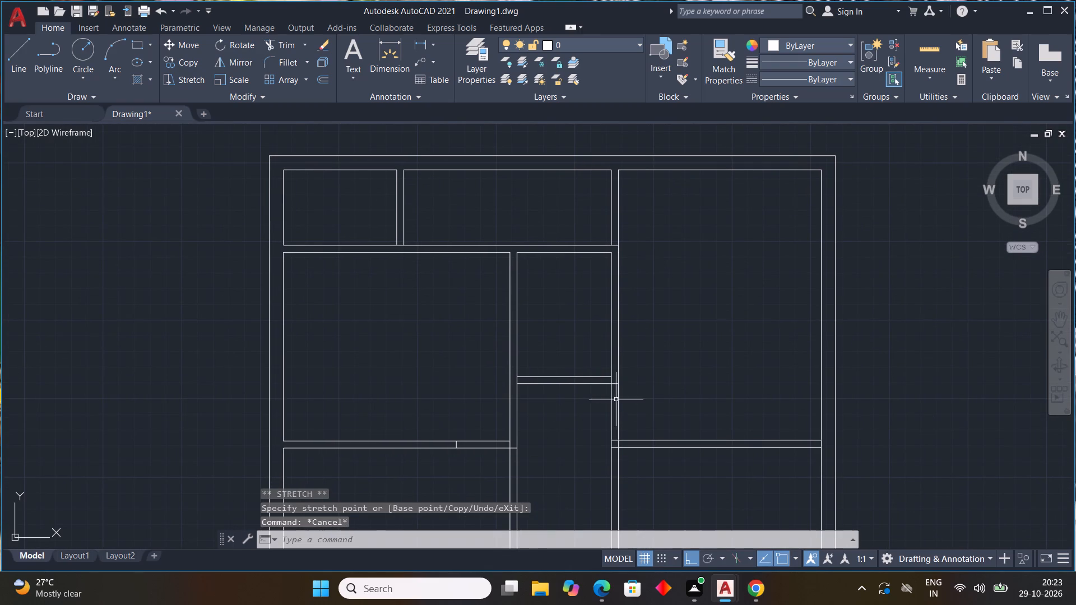
pyautogui.press('Escape')
pyautogui.press('Escape')
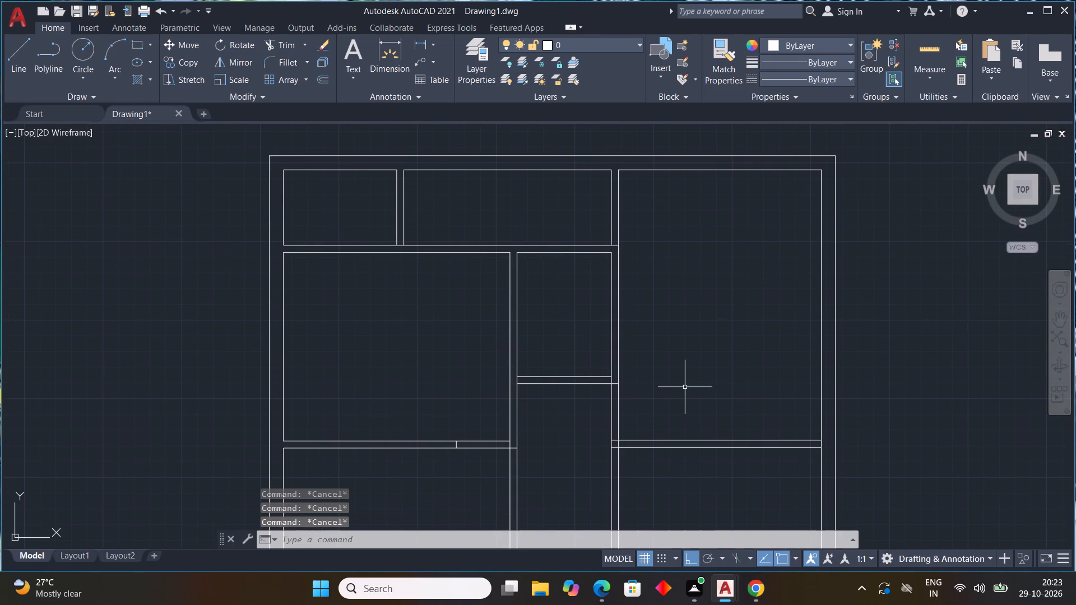
# Draw a short vertical line joining both lines of the central passage's horizontal partition, near its middle.
pyautogui.press('l')
pyautogui.press('space')
pyautogui.scroll(3, 540, 376)
pyautogui.scroll(-2, 580, 380)
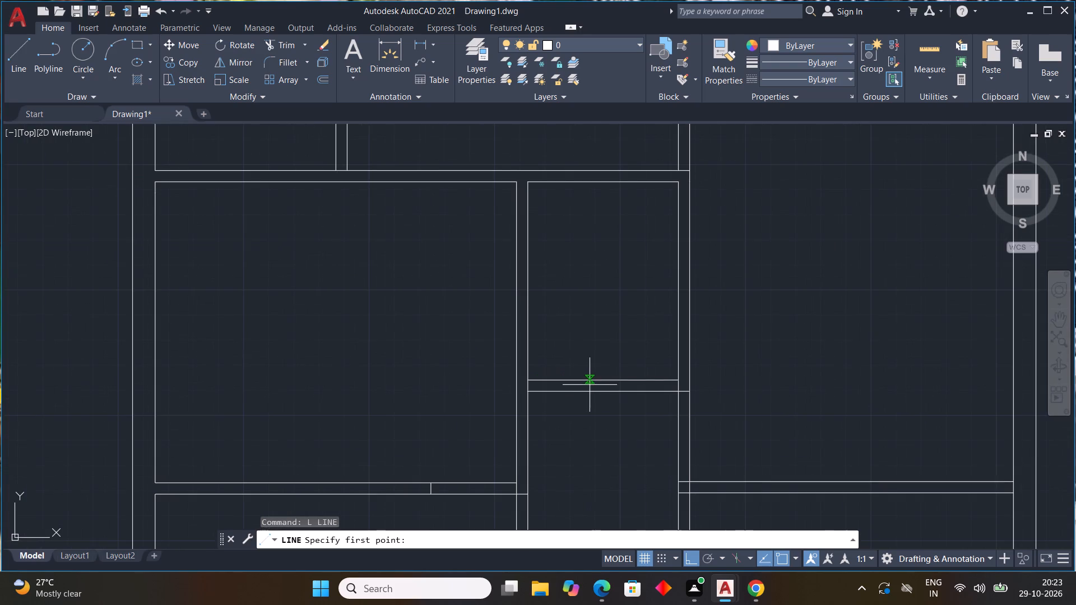
pyautogui.click(592, 379)
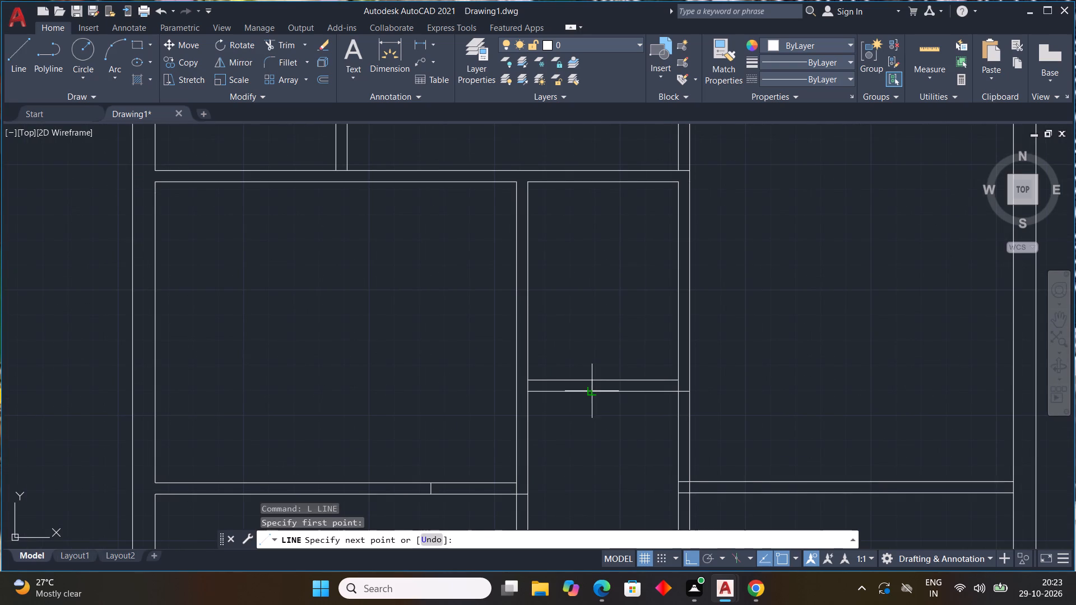
pyautogui.click(596, 396)
pyautogui.press('Escape')
pyautogui.scroll(-2, 629, 414)
pyautogui.moveTo(620, 436); pyautogui.dragTo(579, 416, button='middle')
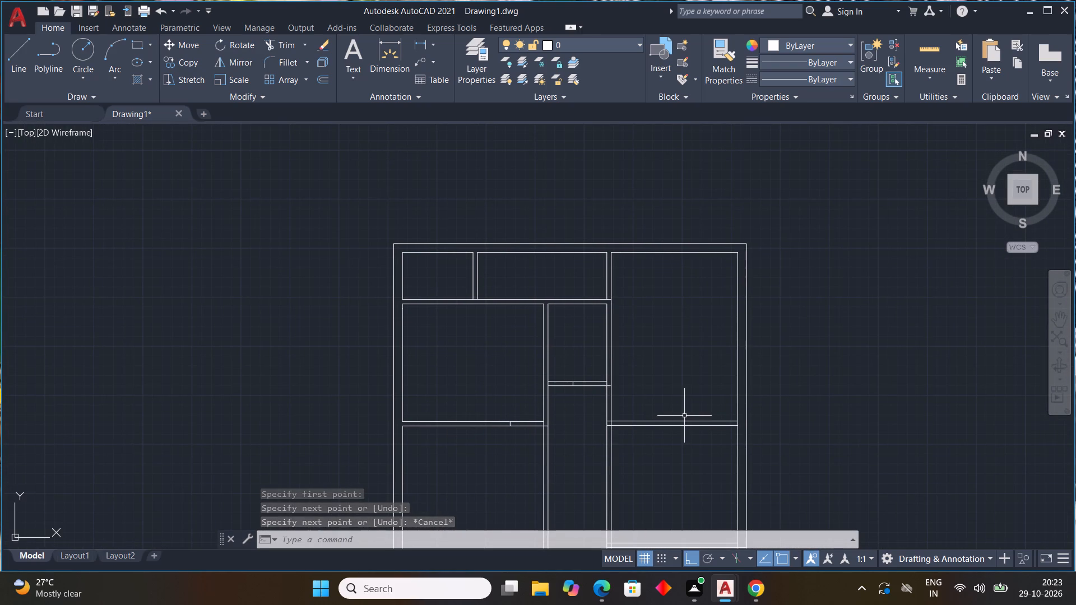
# Draw a short horizontal line across the second long vertical partition, beside the upper part of the middle right-hand room.
pyautogui.scroll(-2, 675, 382)
pyautogui.scroll(2, 656, 421)
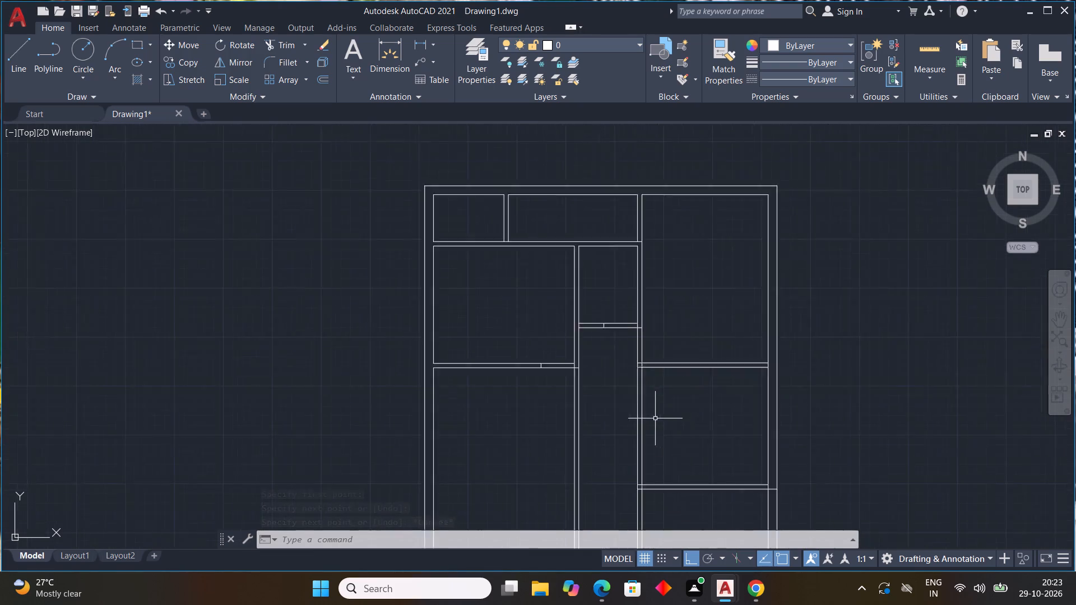
pyautogui.scroll(1, 655, 418)
pyautogui.write('L')
pyautogui.press('space')
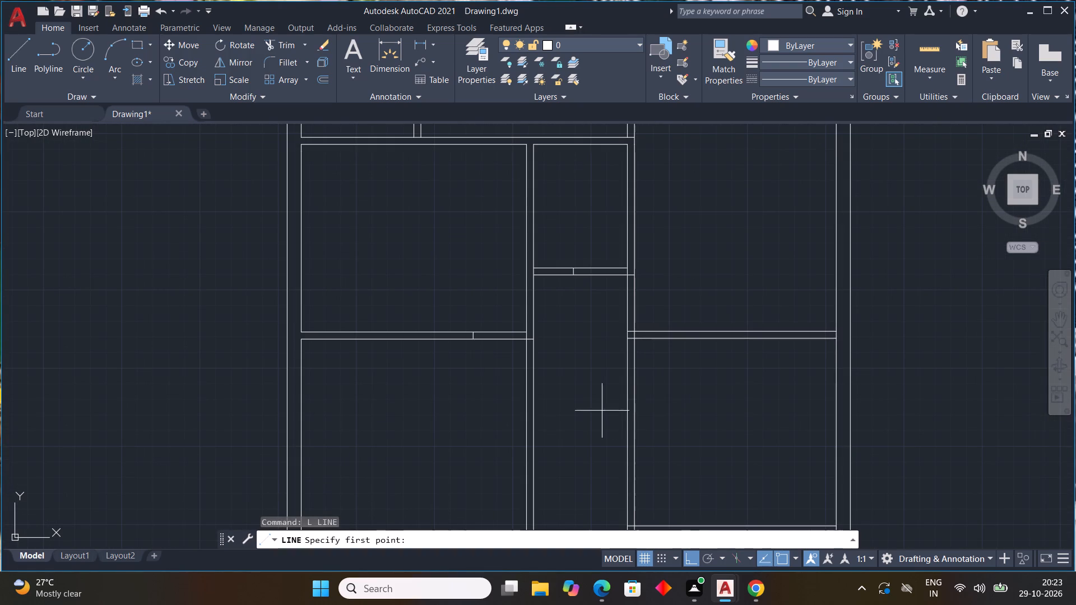
pyautogui.click(625, 391)
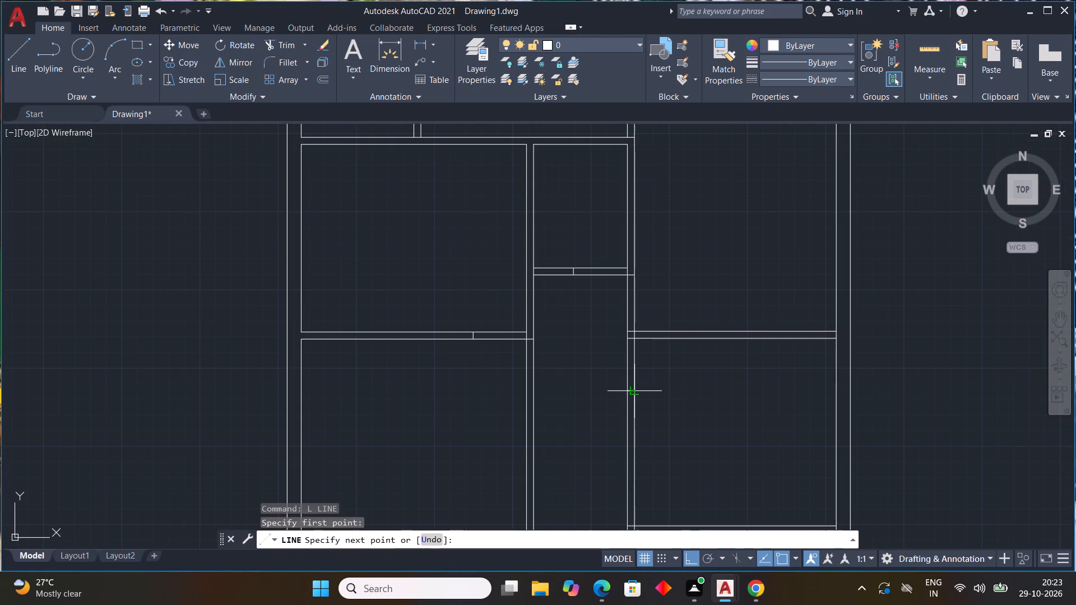
pyautogui.click(636, 392)
pyautogui.press('Escape')
pyautogui.scroll(-2, 651, 441)
pyautogui.moveTo(684, 436); pyautogui.dragTo(642, 410, button='middle')
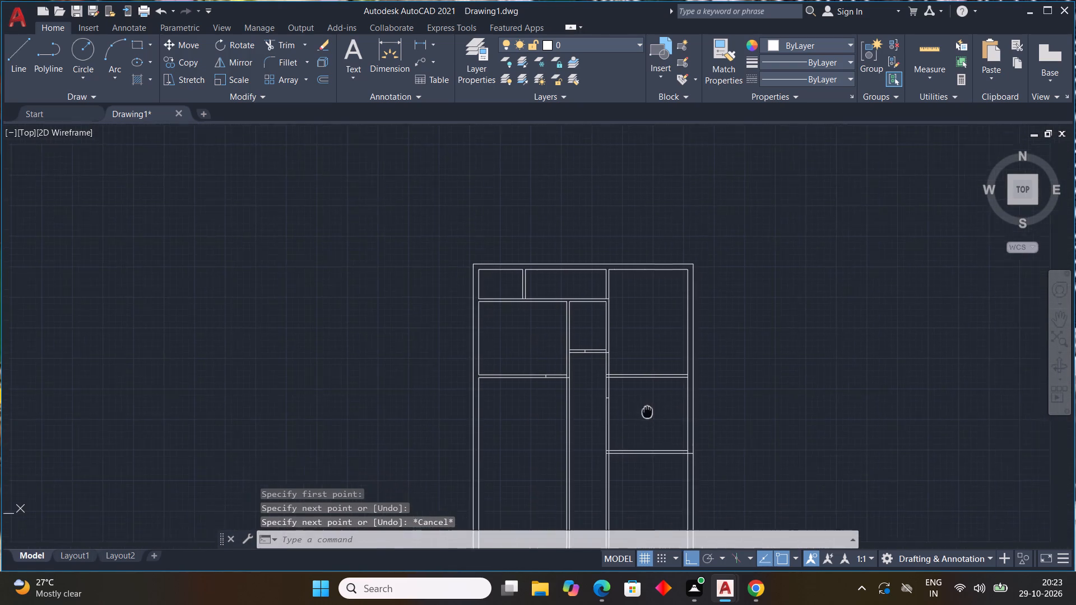
pyautogui.moveTo(642, 410); pyautogui.dragTo(617, 404, button='middle')
pyautogui.press('Escape')
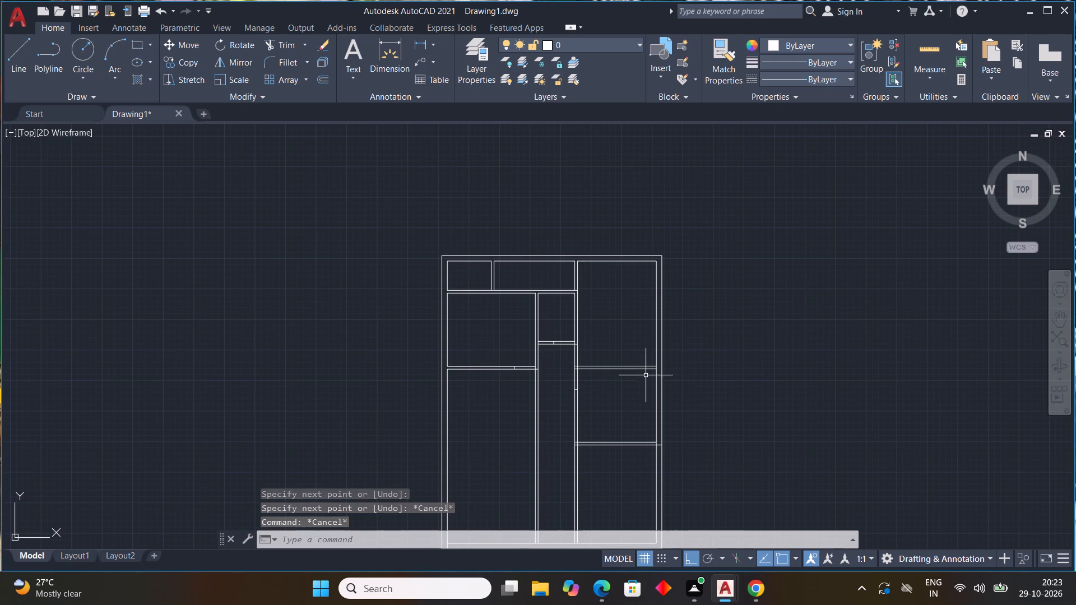
# Offset the lower line of the left-hand room's horizontal partition 10' downward.
pyautogui.scroll(1, 545, 390)
pyautogui.moveTo(579, 399); pyautogui.dragTo(592, 387, button='middle')
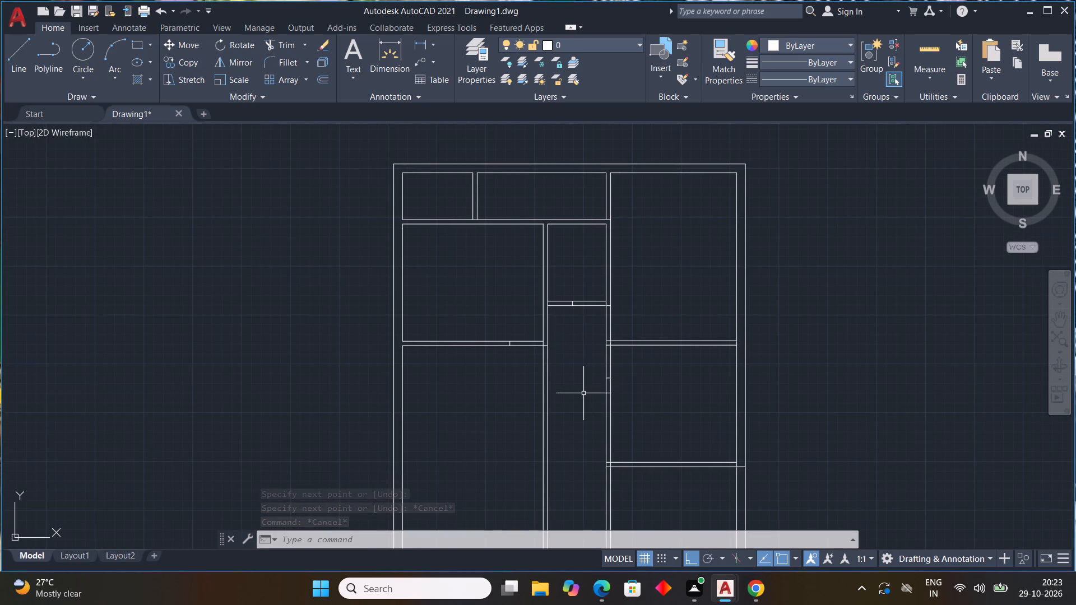
pyautogui.press('Escape')
pyautogui.write('OFF')
pyautogui.press('space')
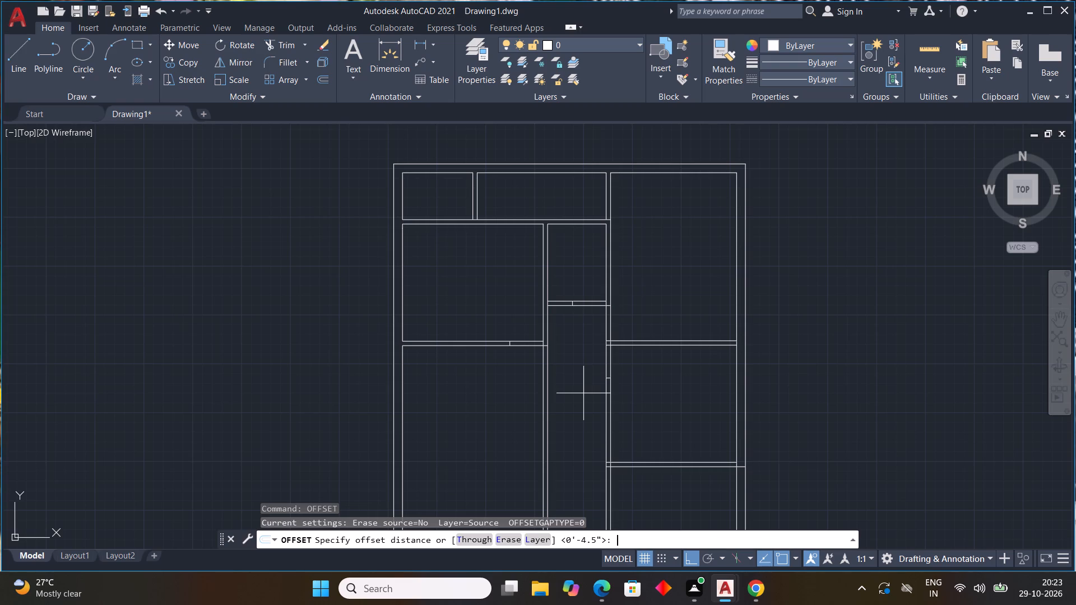
pyautogui.write("10'")
pyautogui.press('Return')
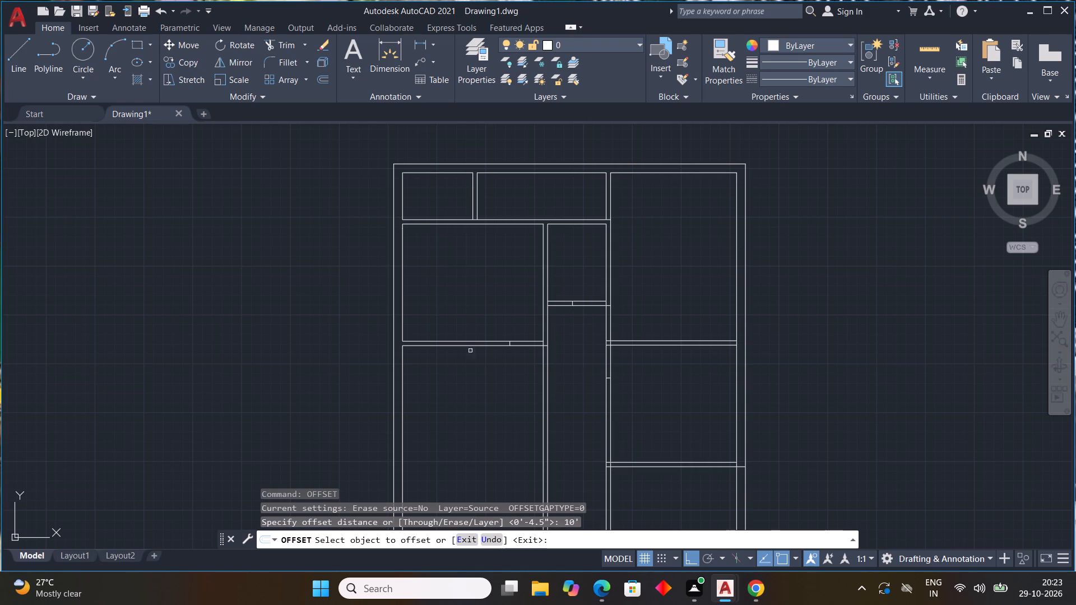
pyautogui.click(470, 347)
pyautogui.click(480, 435)
pyautogui.moveTo(475, 418); pyautogui.dragTo(474, 342, button='middle')
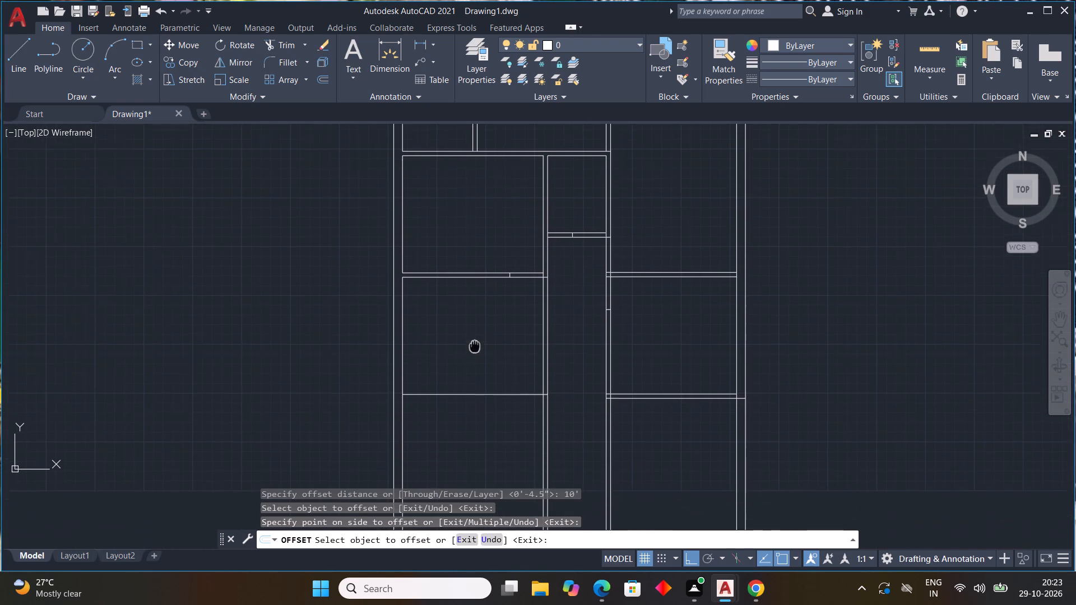
pyautogui.moveTo(474, 342); pyautogui.dragTo(472, 336, button='middle')
pyautogui.press('Escape')
pyautogui.press('Escape')
pyautogui.press('Escape')
pyautogui.press('Escape')
pyautogui.press('Escape')
# Offset the new horizontal line in the lower left-hand room 4.5" downward to form a partition wall.
pyautogui.press('space')
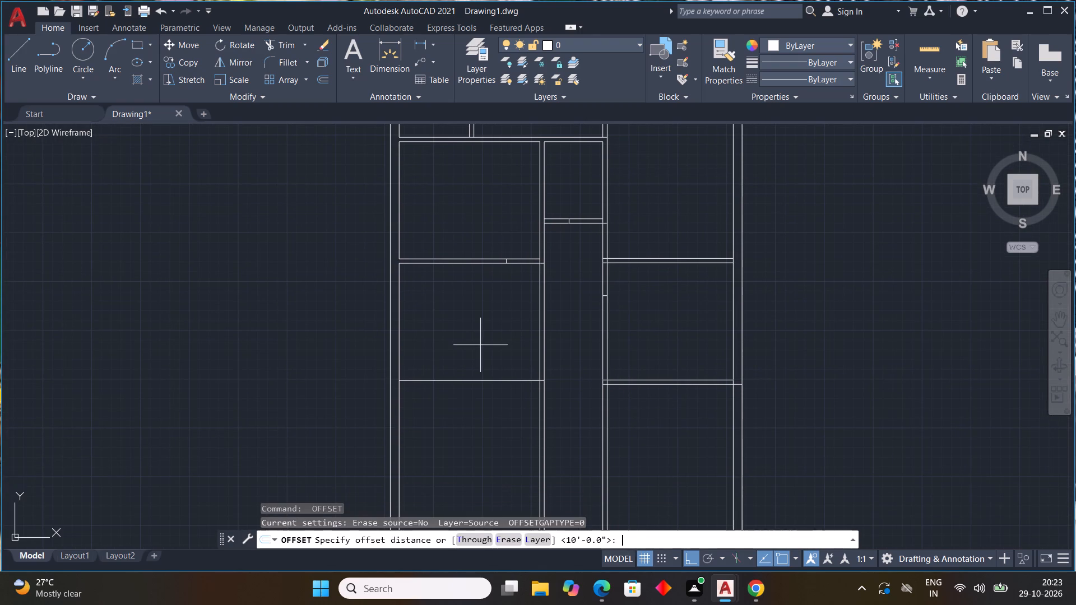
pyautogui.write('4.5"')
pyautogui.press('Return')
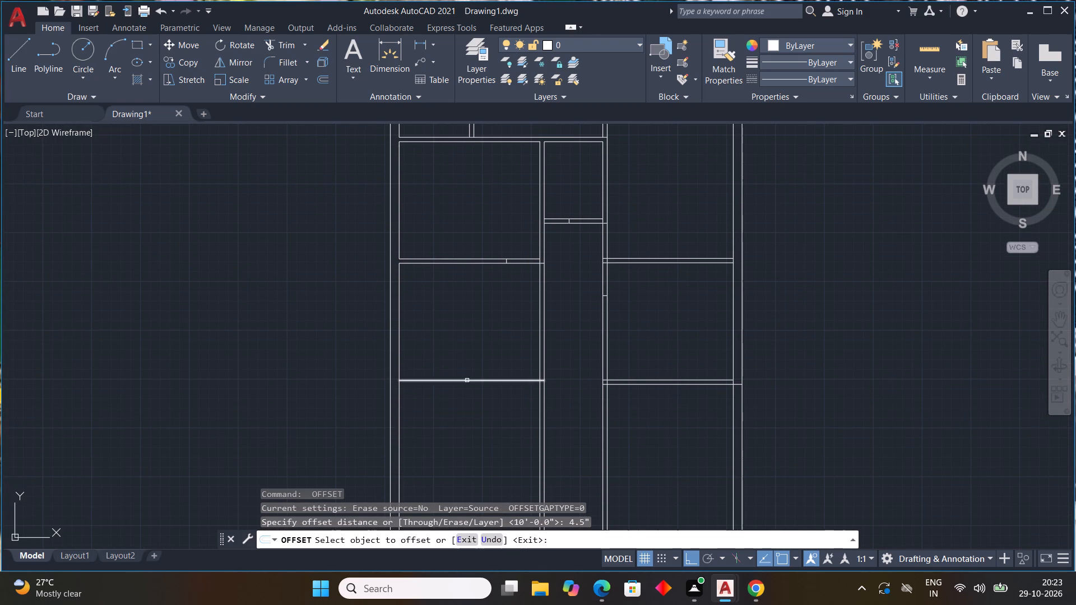
pyautogui.moveTo(466, 380); pyautogui.dragTo(466, 392)
pyautogui.click(463, 417)
pyautogui.press('Escape')
pyautogui.press('Escape')
pyautogui.press('Escape')
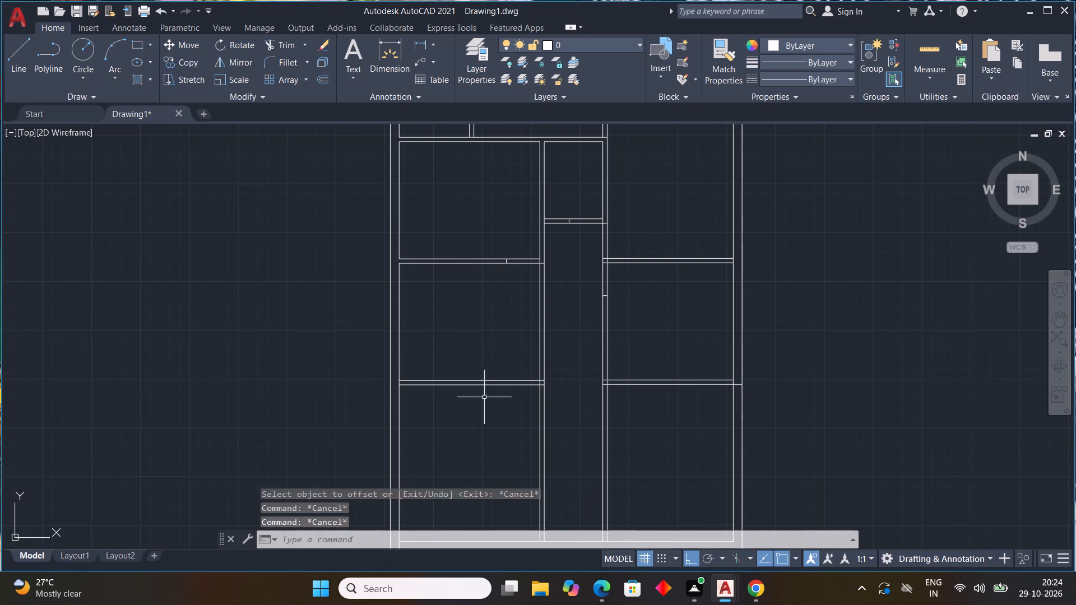
pyautogui.press('Escape')
pyautogui.press('Escape')
pyautogui.press('Escape')
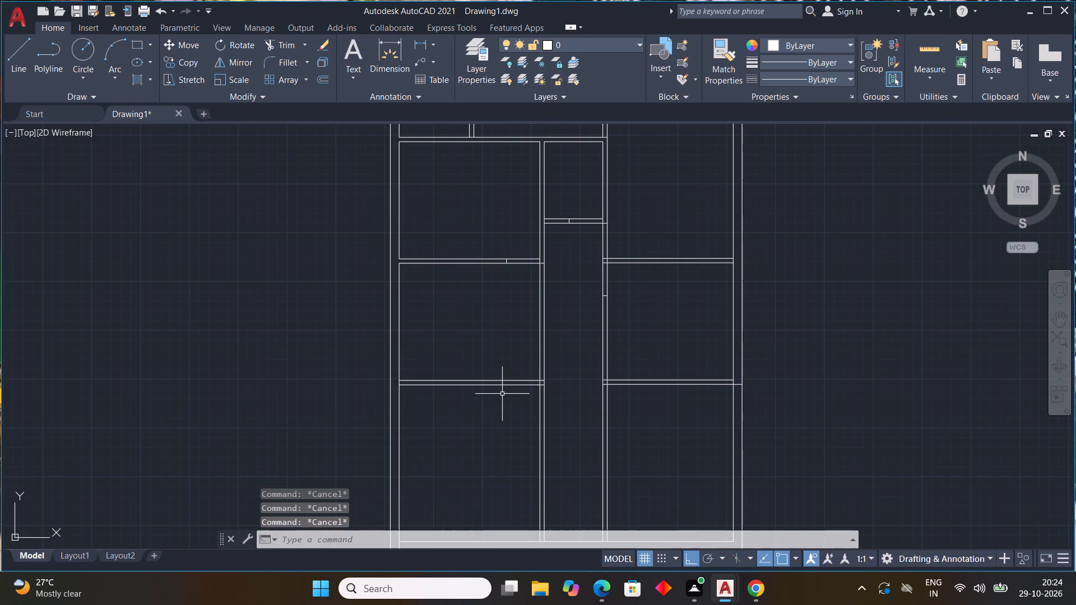
# Draw a short vertical line joining both lines of the lower left-hand partition, about three quarters of the way toward the central passage.
pyautogui.write('L')
pyautogui.press('space')
pyautogui.scroll(4, 520, 380)
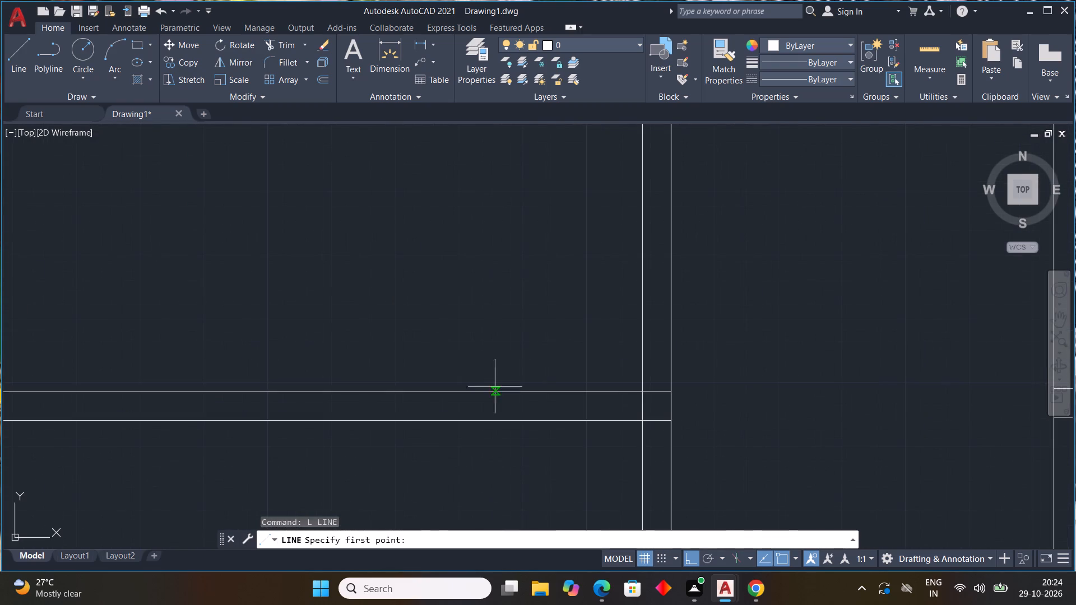
pyautogui.moveTo(511, 348); pyautogui.dragTo(541, 263, button='middle')
pyautogui.scroll(-1, 523, 328)
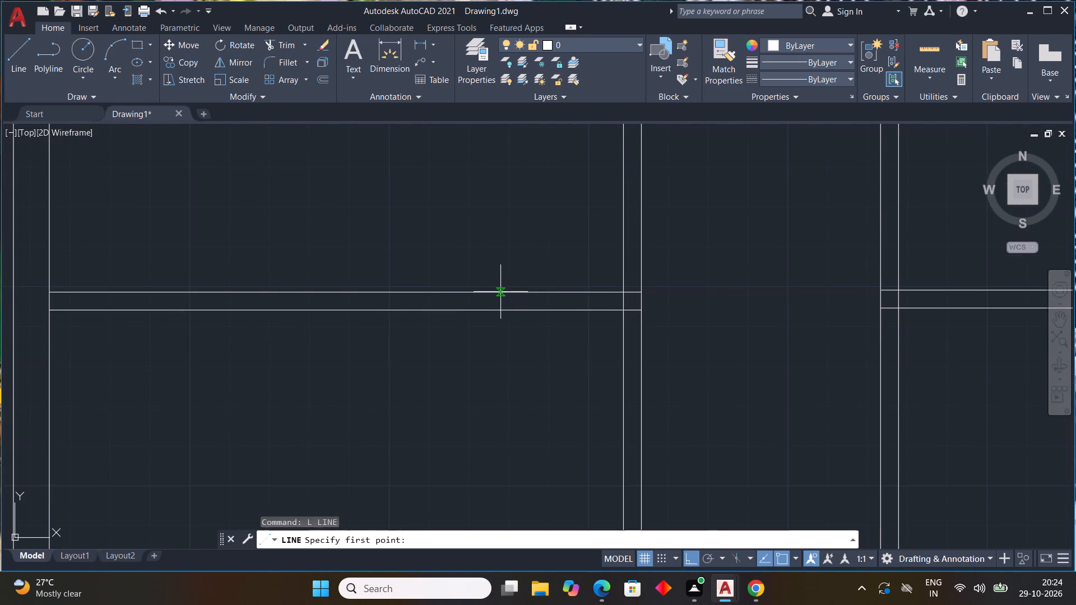
pyautogui.click(484, 292)
pyautogui.click(486, 310)
pyautogui.press('Escape')
pyautogui.scroll(-3, 533, 351)
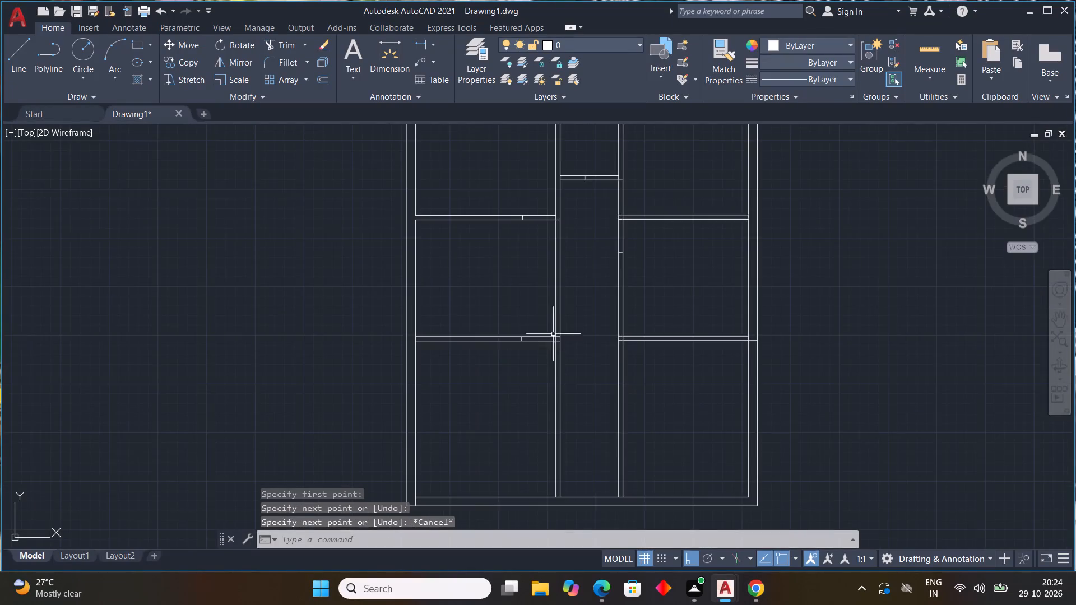
pyautogui.moveTo(507, 291); pyautogui.dragTo(525, 321, button='middle')
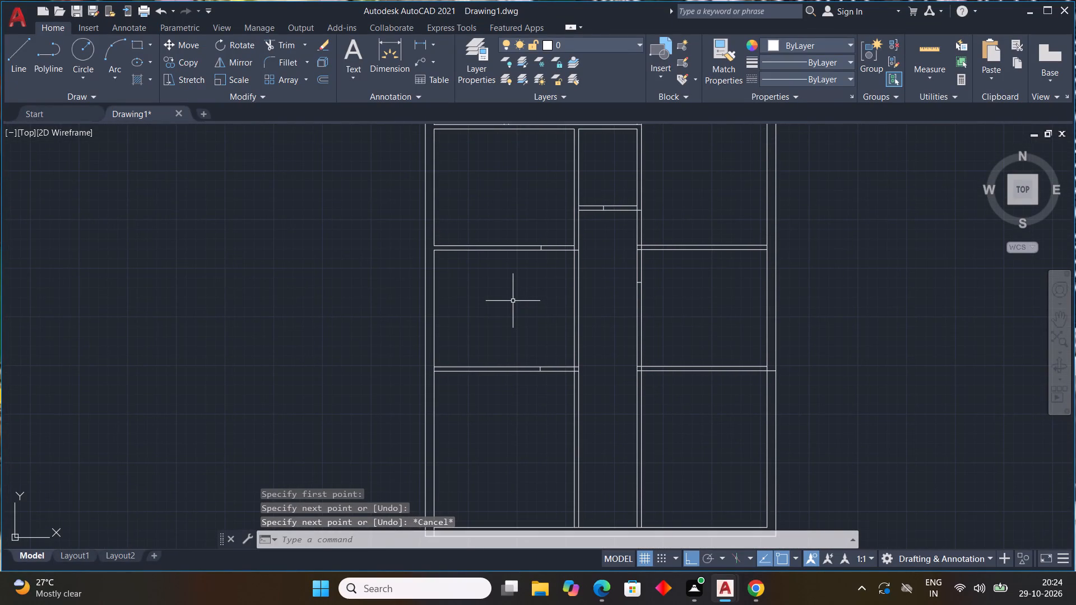
# Trim the right outer wall's inner line between the two lines of the lower right-hand horizontal partition.
pyautogui.scroll(-3, 512, 301)
pyautogui.scroll(3, 506, 354)
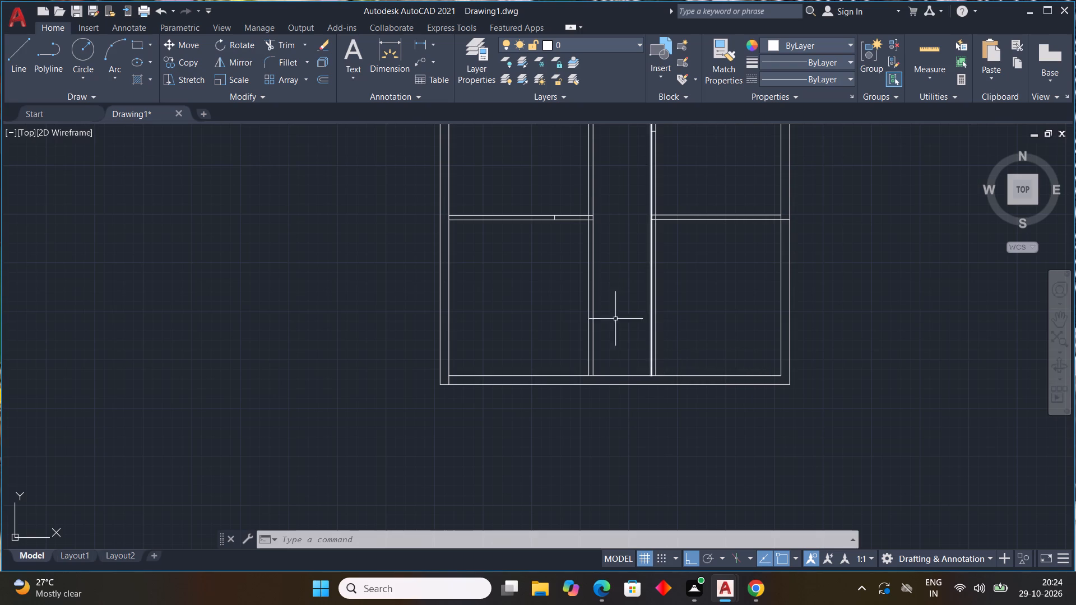
pyautogui.moveTo(571, 285); pyautogui.dragTo(555, 345, button='middle')
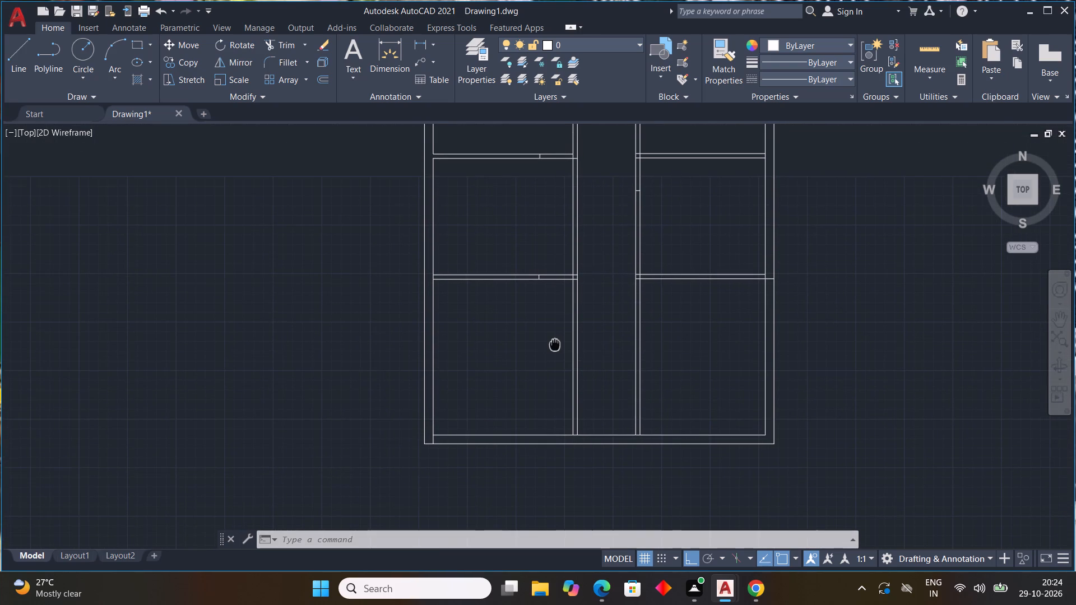
pyautogui.moveTo(555, 345); pyautogui.dragTo(486, 332, button='middle')
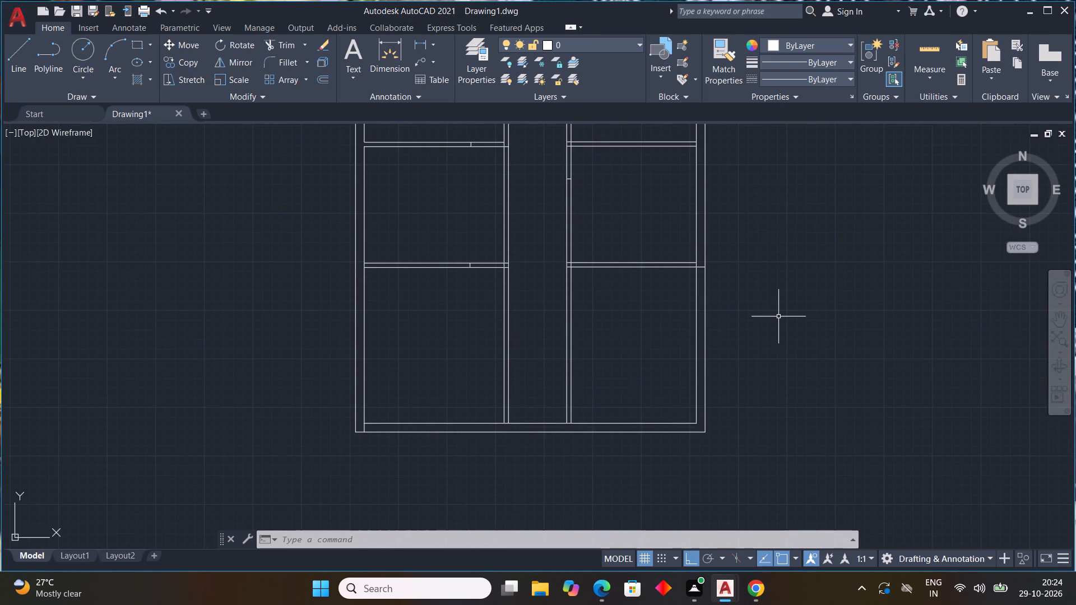
pyautogui.write('TR')
pyautogui.press('space')
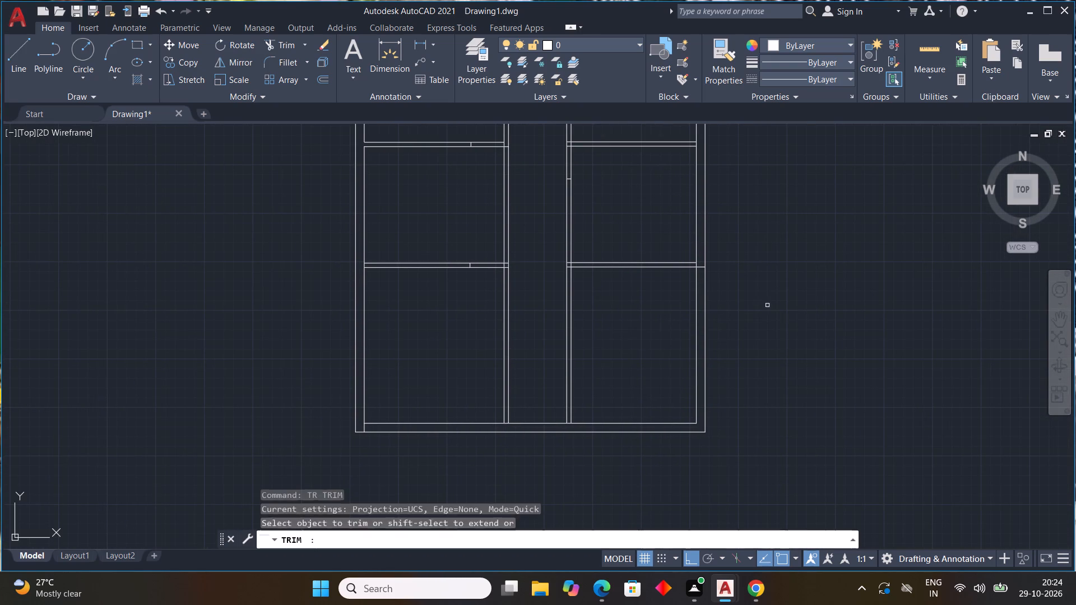
pyautogui.scroll(2, 676, 271)
pyautogui.click(729, 257)
pyautogui.scroll(-2, 787, 281)
pyautogui.moveTo(813, 300); pyautogui.dragTo(738, 268, button='middle')
pyautogui.press('Escape')
pyautogui.press('Escape')
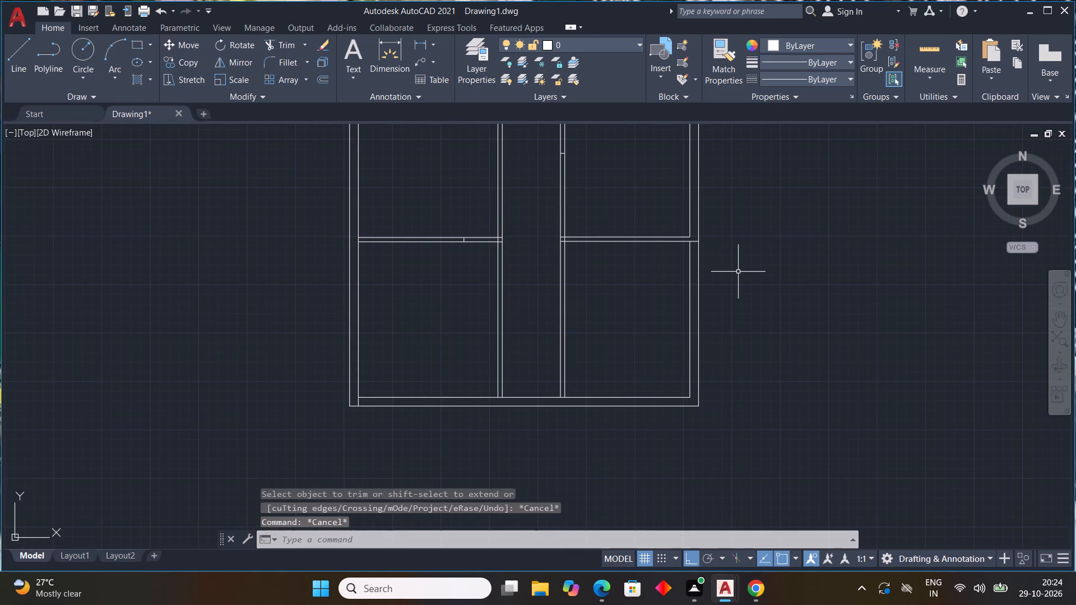
pyautogui.press('Escape')
pyautogui.press('Escape')
pyautogui.press('Escape')
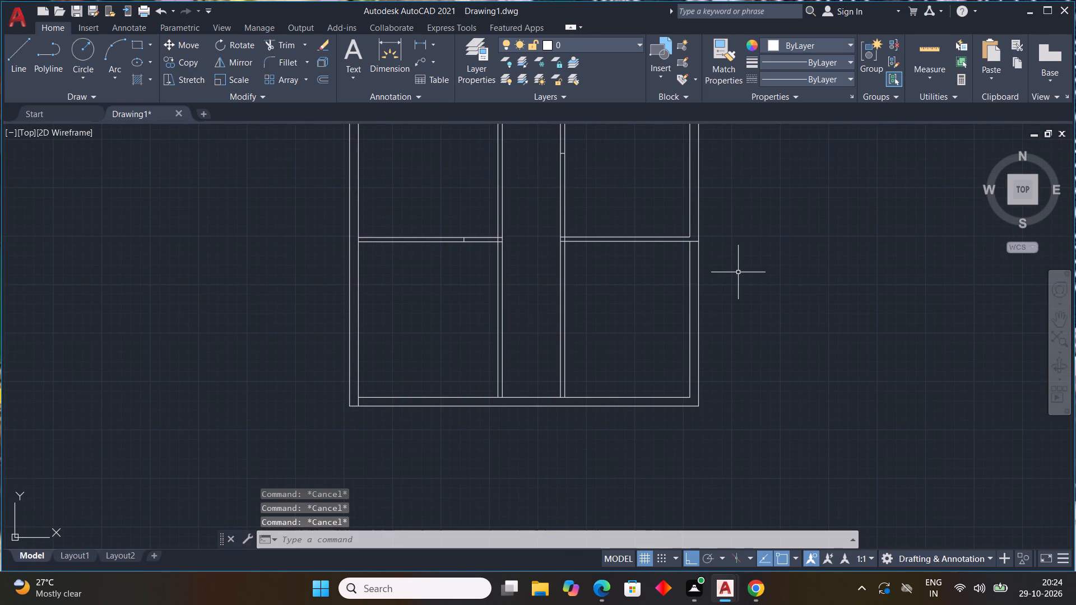
# Offset the right outer wall's inner line in the lower right-hand room 2'6" inward.
pyautogui.write('OFF')
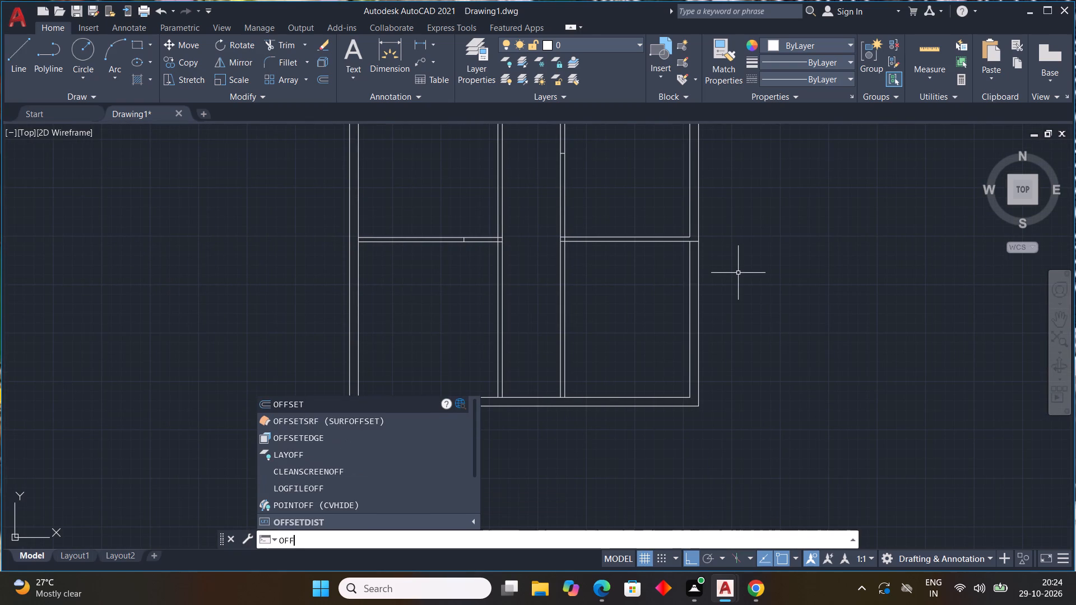
pyautogui.press('space')
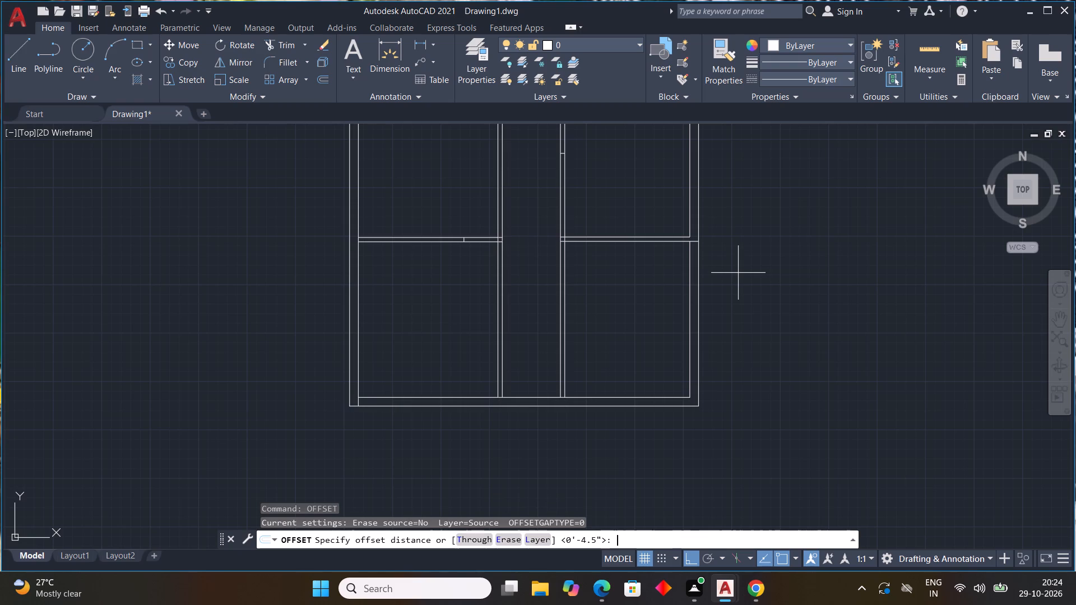
pyautogui.write("2'")
pyautogui.press('6')
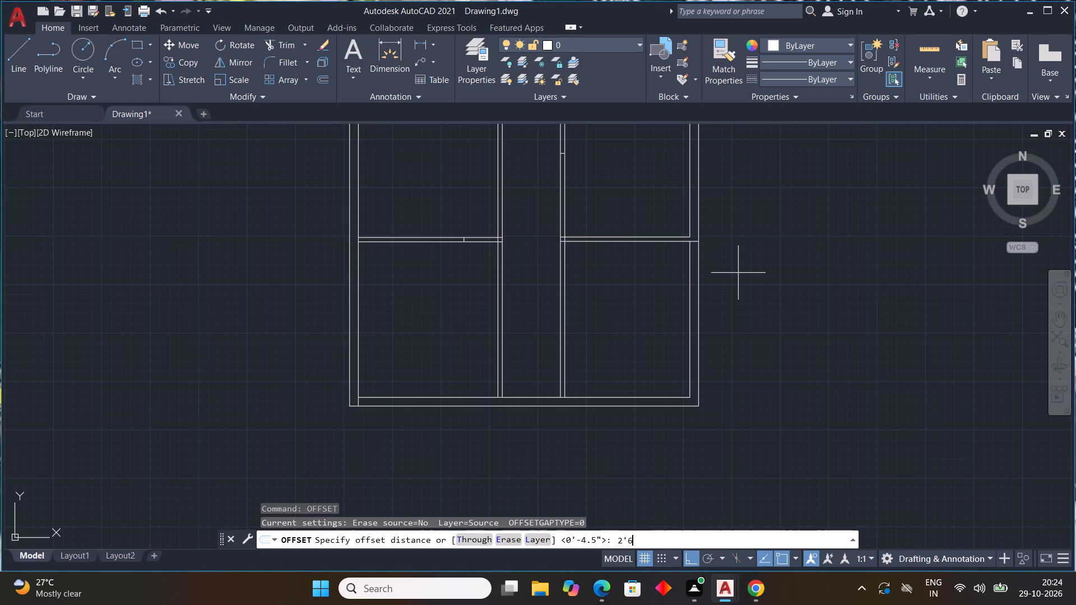
pyautogui.hotkey('shift', '"')
pyautogui.press('Return')
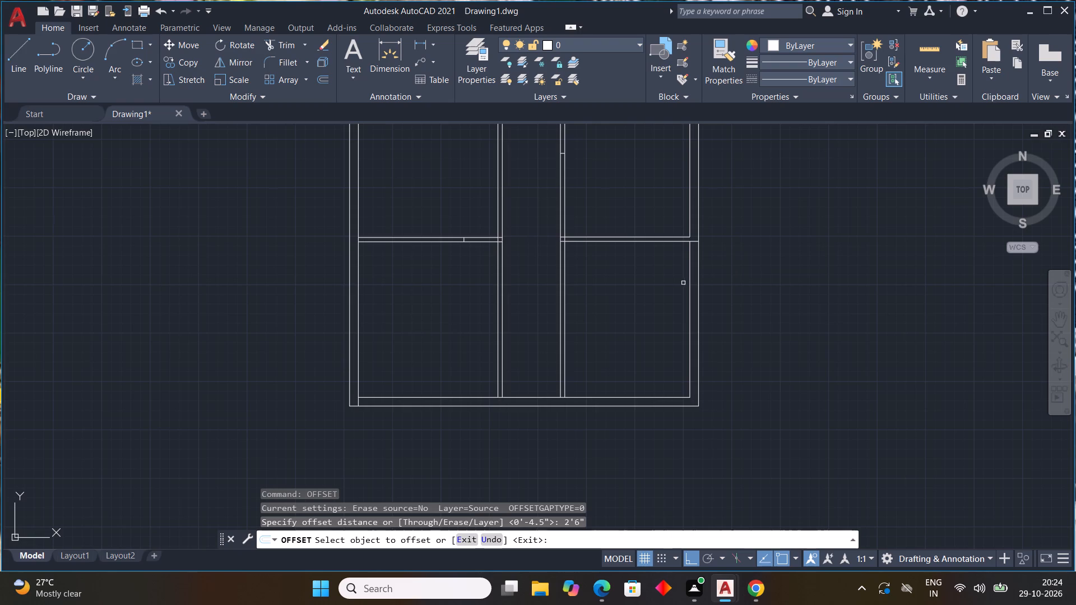
pyautogui.moveTo(689, 278); pyautogui.dragTo(683, 281)
pyautogui.click(558, 306)
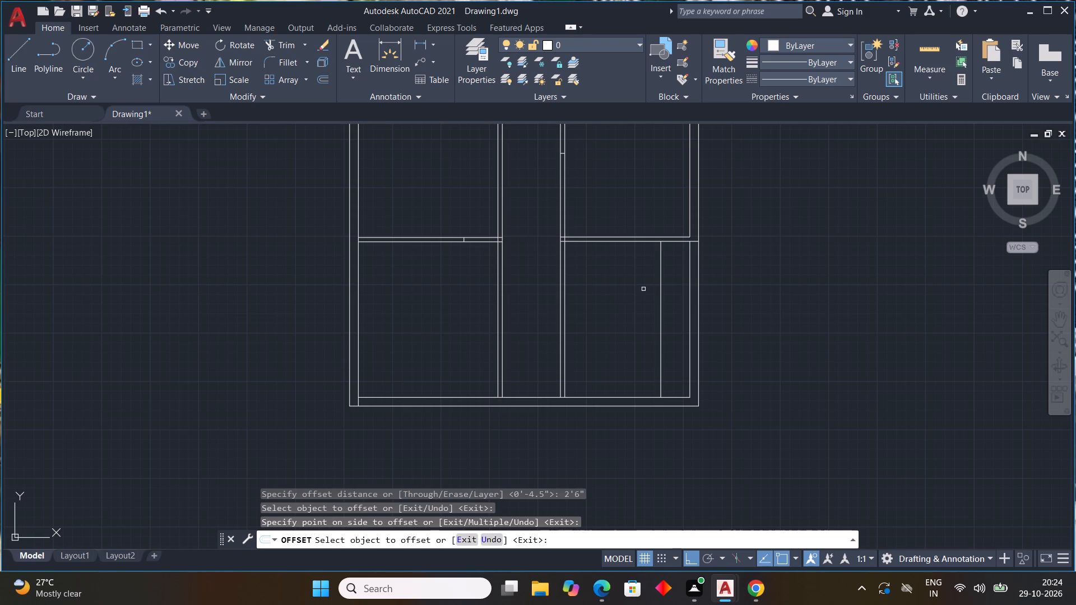
pyautogui.press('Escape')
pyautogui.press('Escape')
pyautogui.press('Escape')
pyautogui.press('Escape')
pyautogui.press('Escape')
pyautogui.press('Escape')
pyautogui.press('Escape')
pyautogui.press('Escape')
pyautogui.press('Escape')
pyautogui.press('Escape')
pyautogui.press('Escape')
pyautogui.press('Escape')
pyautogui.press('Escape')
pyautogui.press('Escape')
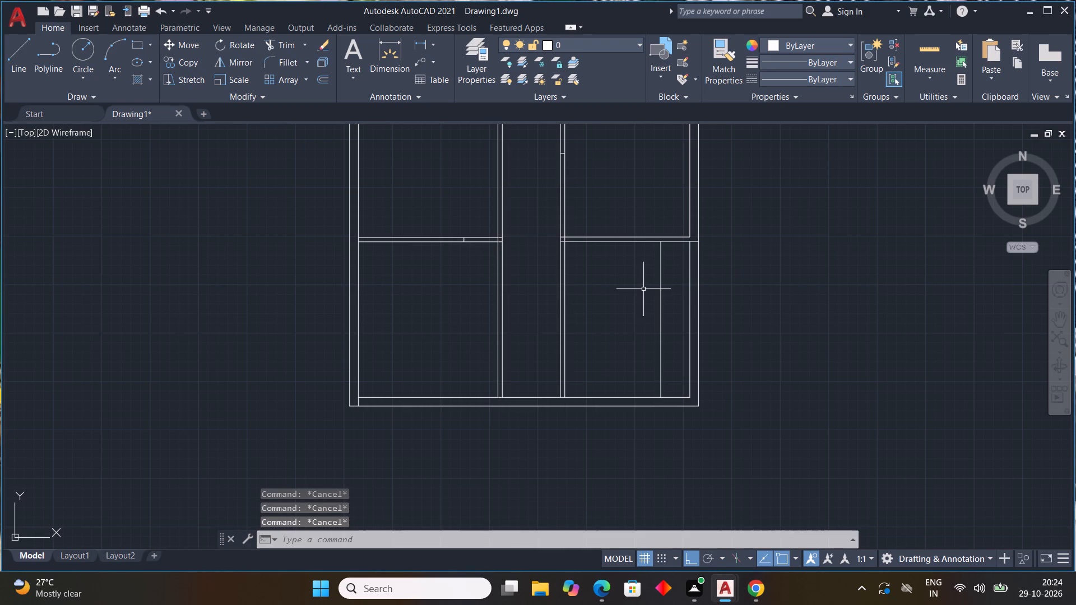
# Offset the new vertical line in the lower right-hand room 4.5" further inward to form a partition wall.
pyautogui.press('space')
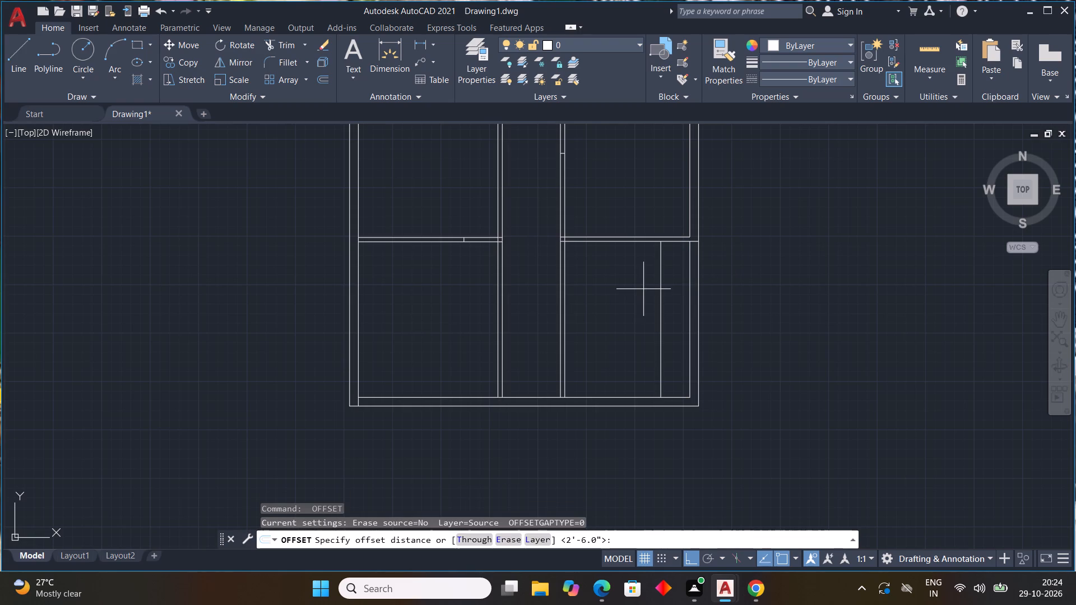
pyautogui.write('4.5"')
pyautogui.press('Return')
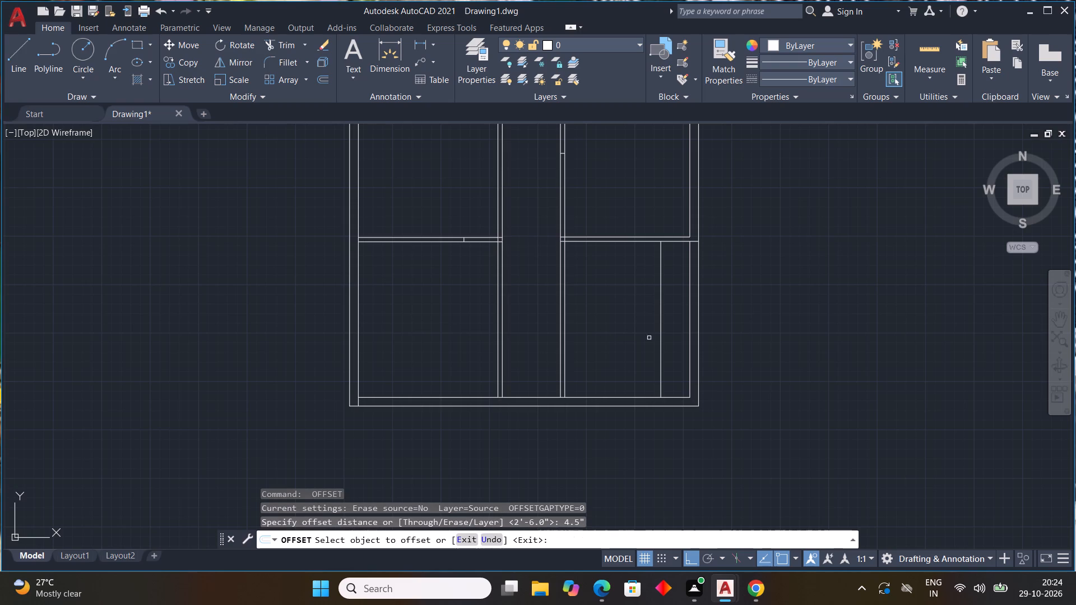
pyautogui.moveTo(659, 329); pyautogui.dragTo(652, 329)
pyautogui.click(630, 333)
pyautogui.press('Escape')
pyautogui.press('Escape')
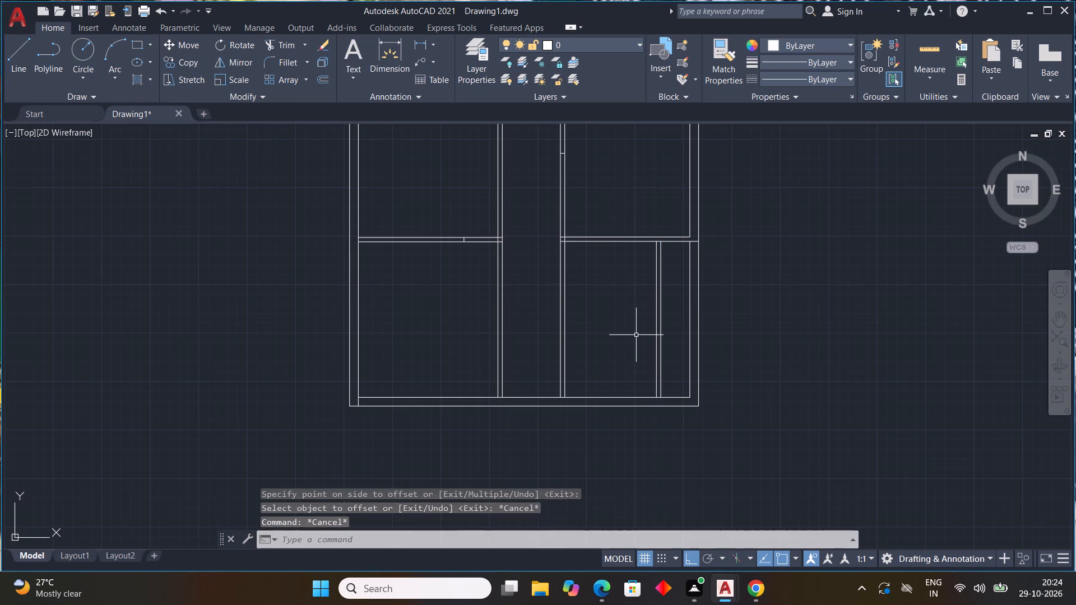
pyautogui.press('Escape')
pyautogui.press('Escape')
# Stretch both lines of the lower left-hand horizontal partition across the central passage to the second long vertical partition.
pyautogui.moveTo(622, 323); pyautogui.dragTo(642, 398, button='middle')
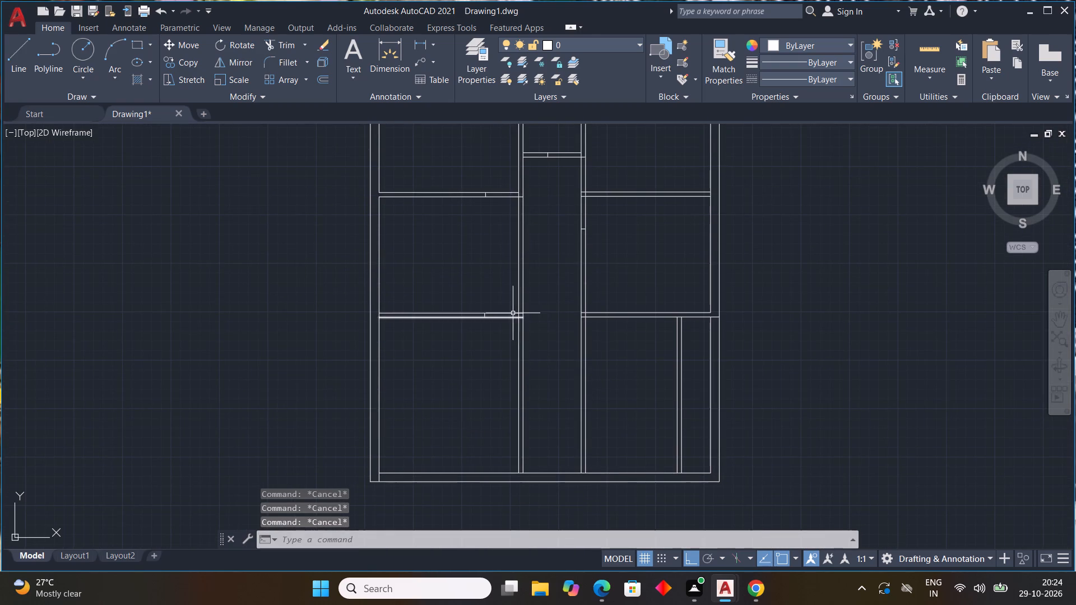
pyautogui.scroll(1, 512, 312)
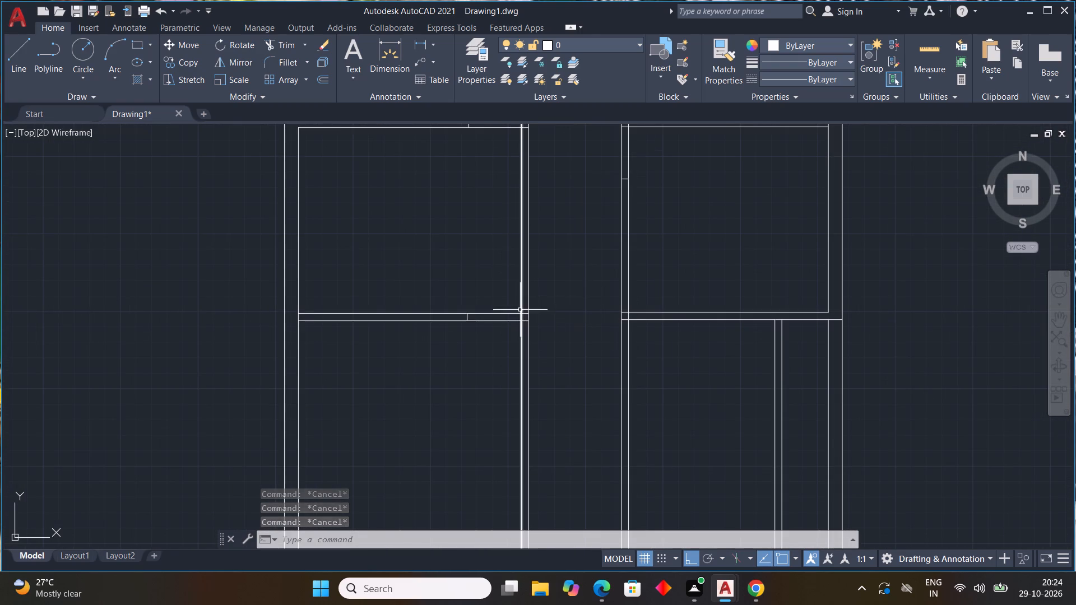
pyautogui.click(517, 313)
pyautogui.scroll(3, 541, 315)
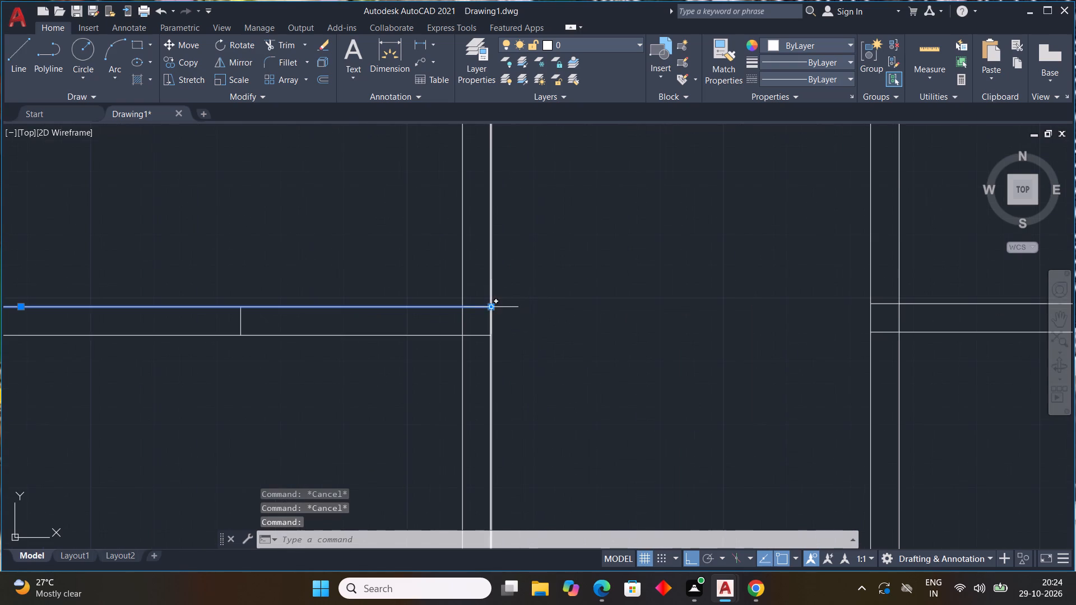
pyautogui.click(490, 305)
pyautogui.click(872, 304)
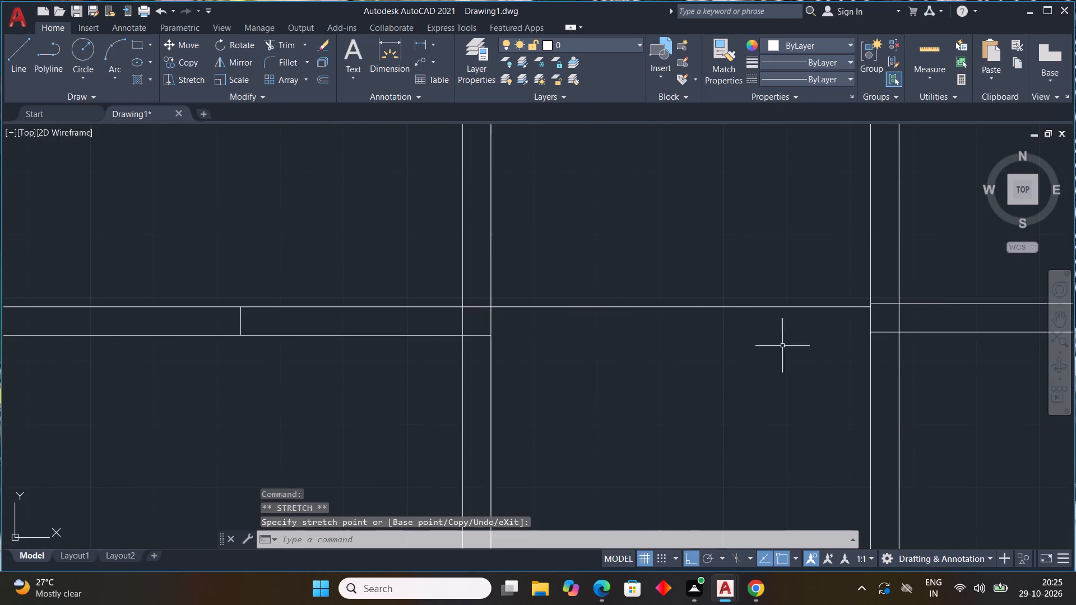
pyautogui.press('Escape')
pyautogui.click(481, 335)
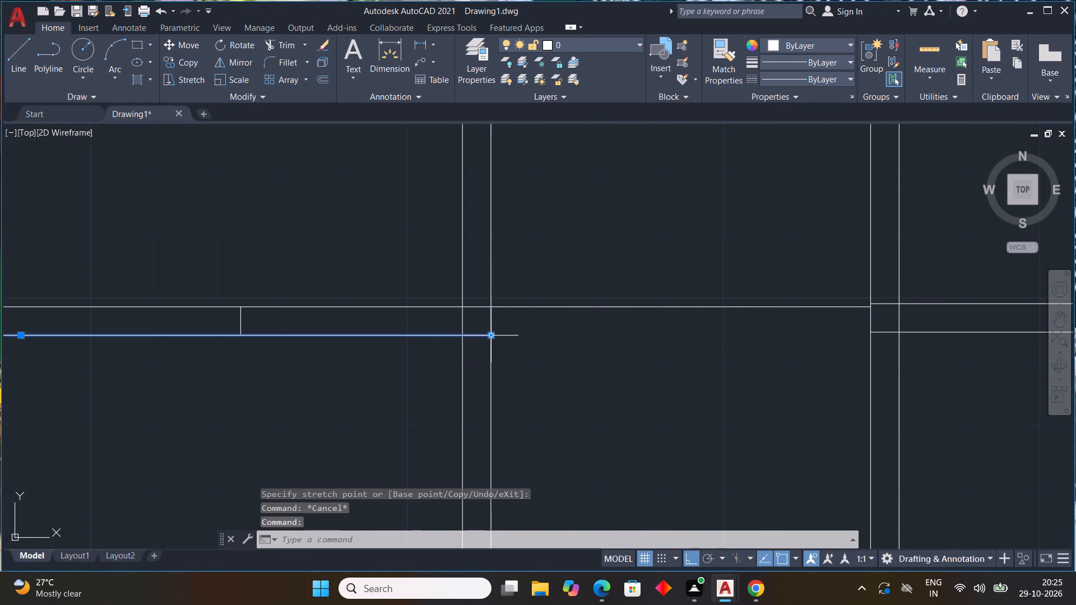
pyautogui.click(493, 336)
pyautogui.click(867, 331)
pyautogui.press('Escape')
# Draw a short vertical line joining both lines of the central passage's lower horizontal partition, near the passage's left side.
pyautogui.moveTo(788, 373); pyautogui.dragTo(787, 401, button='middle')
pyautogui.scroll(-2, 788, 374)
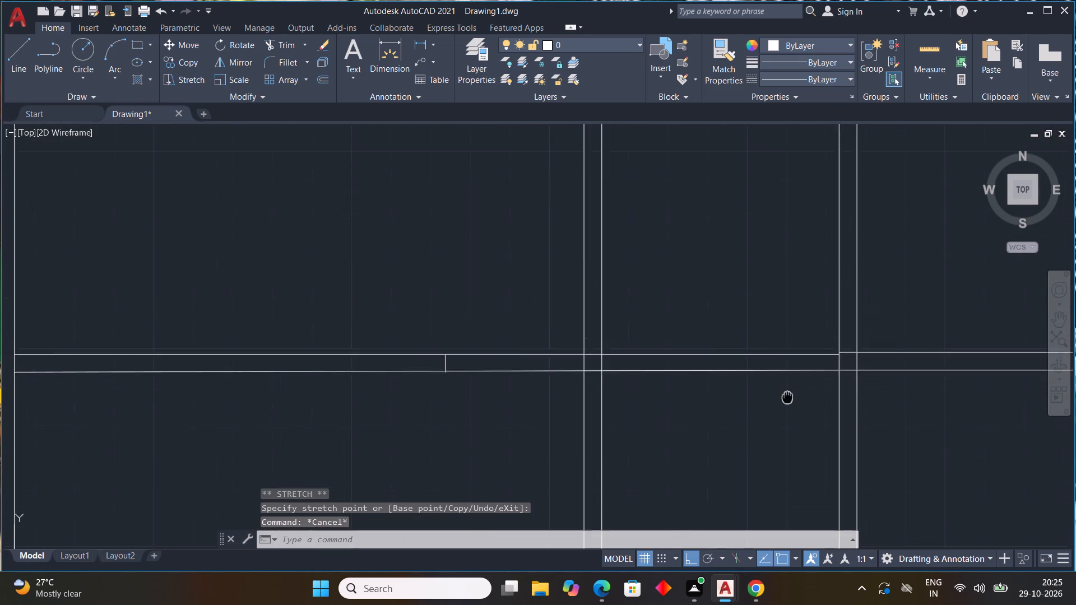
pyautogui.scroll(-1, 787, 401)
pyautogui.moveTo(787, 401); pyautogui.dragTo(790, 420, button='middle')
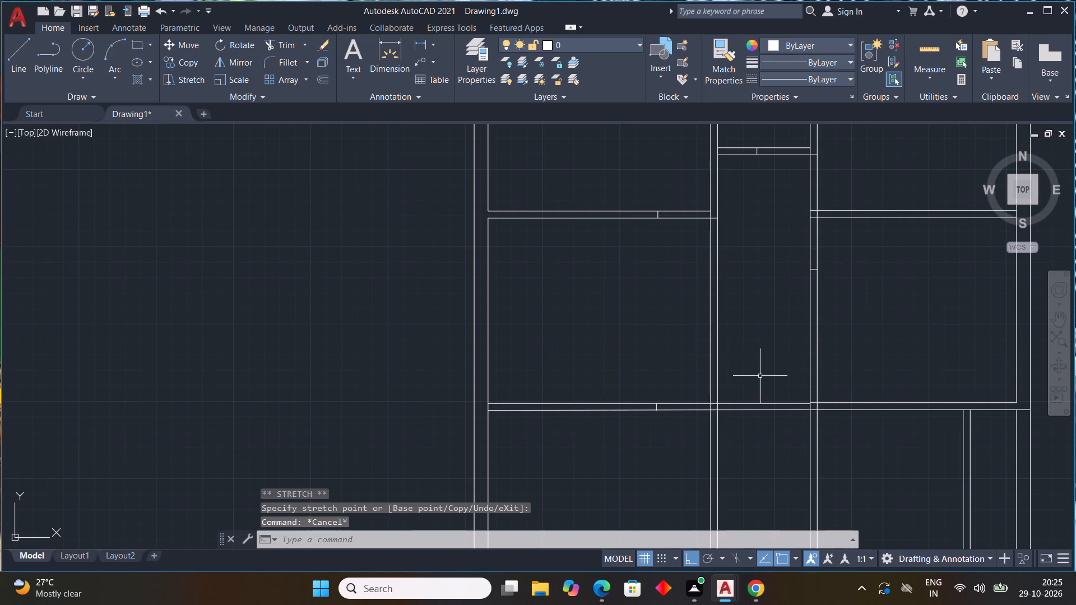
pyautogui.moveTo(768, 391); pyautogui.dragTo(692, 291, button='middle')
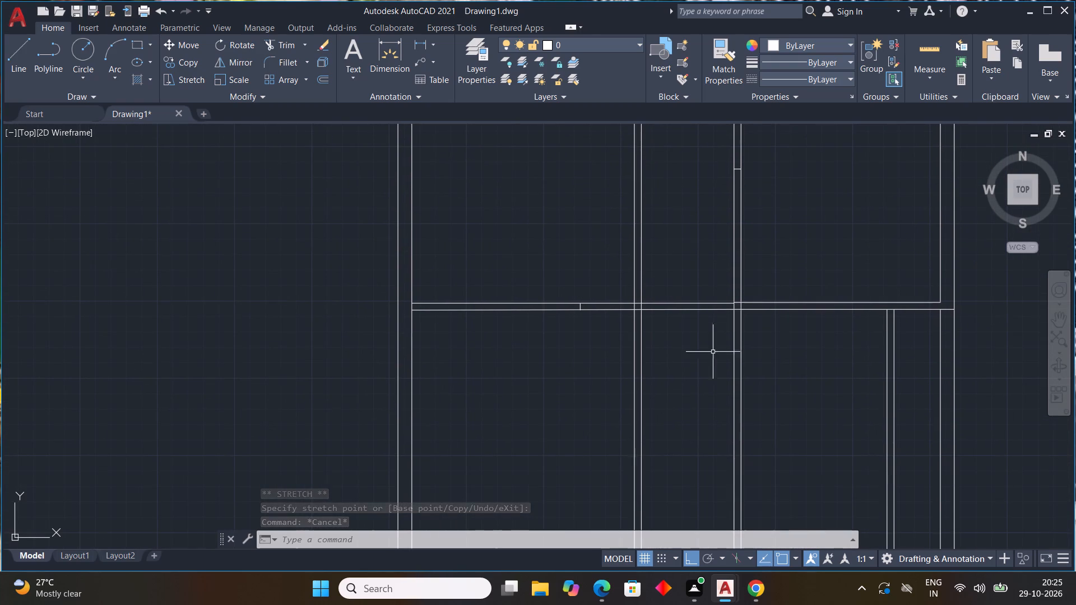
pyautogui.scroll(-2, 737, 371)
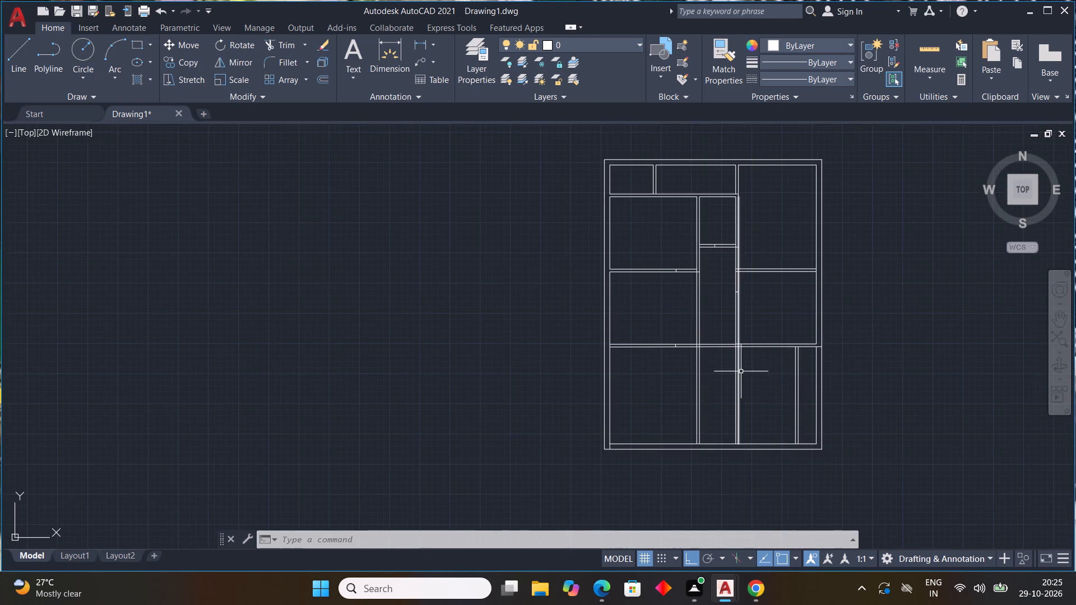
pyautogui.scroll(2, 761, 369)
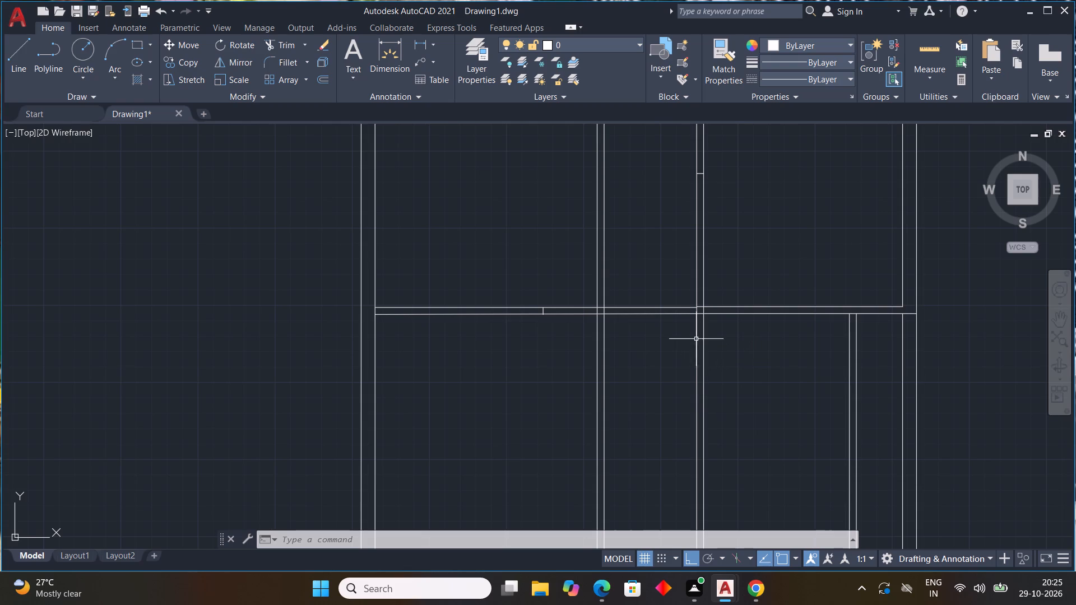
pyautogui.write('L')
pyautogui.press('space')
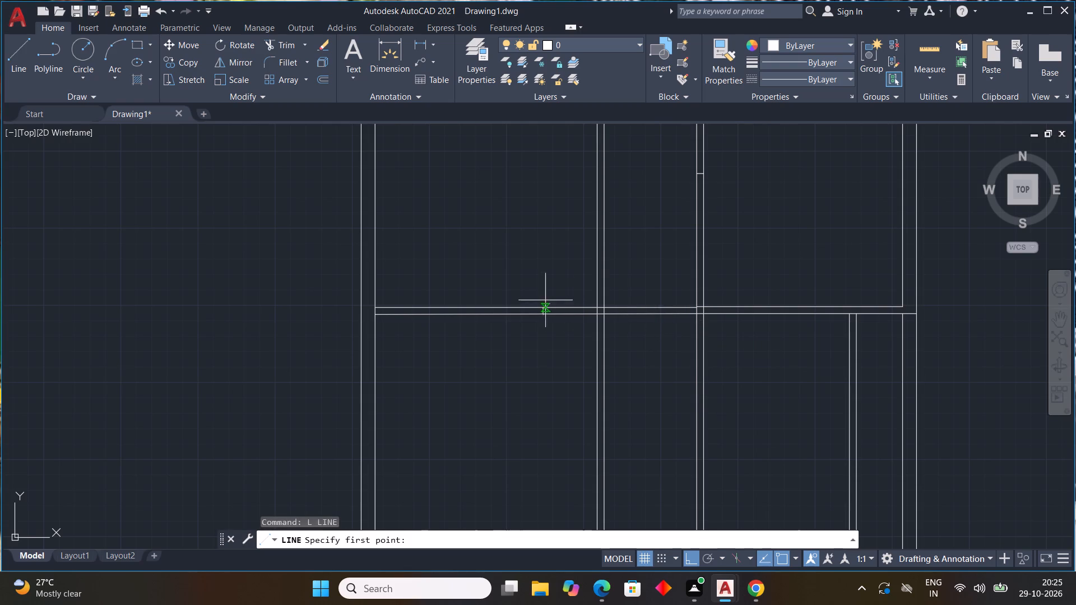
pyautogui.scroll(2, 683, 304)
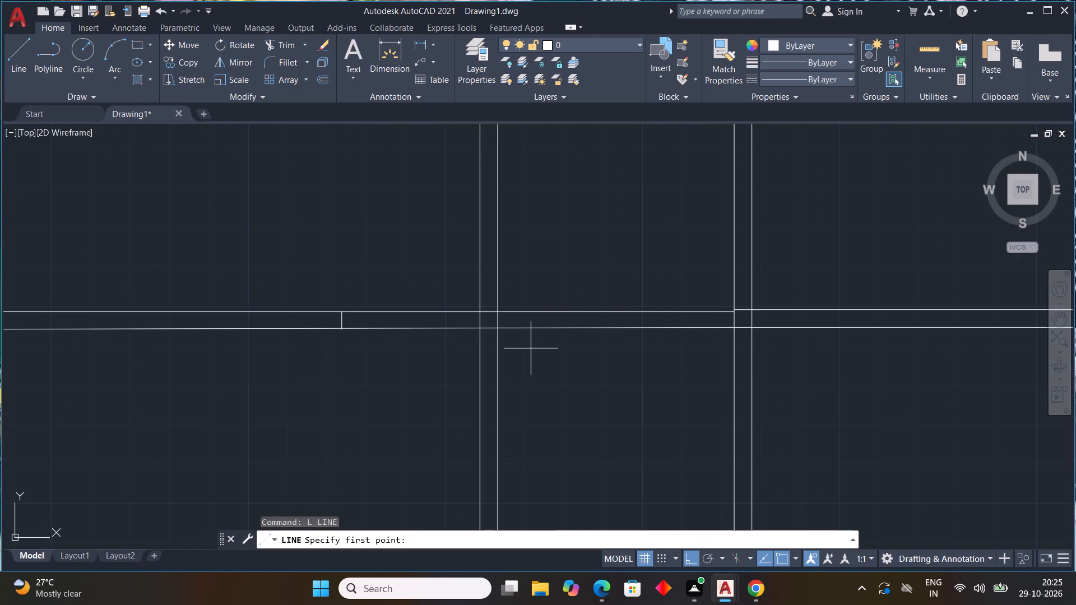
pyautogui.click(554, 313)
pyautogui.click(556, 327)
pyautogui.press('Escape')
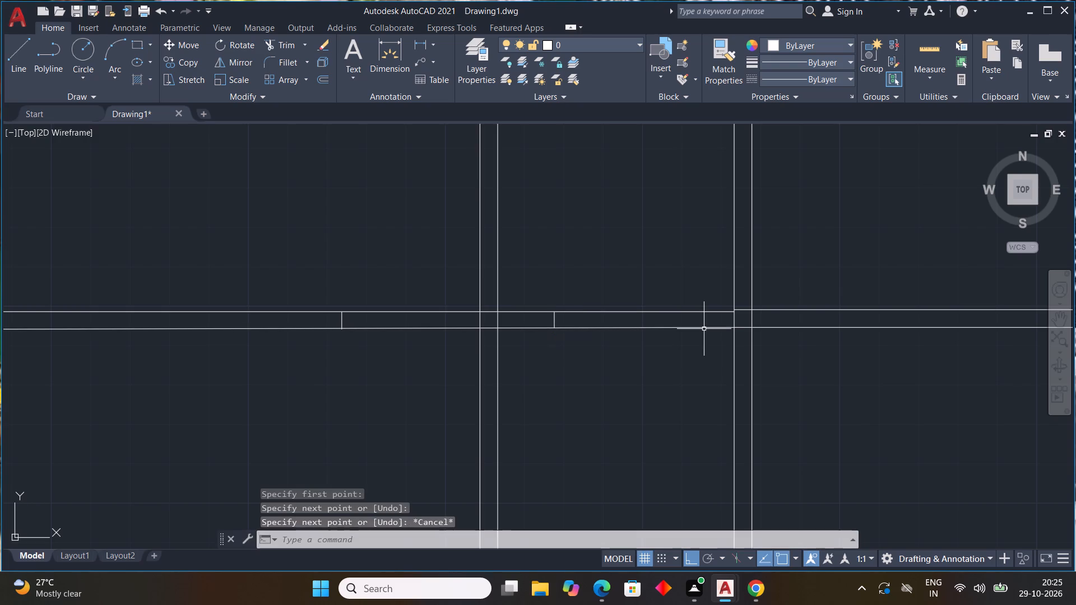
# Draw a second short vertical line joining both lines of the same passage partition, near the passage's right side.
pyautogui.press('space')
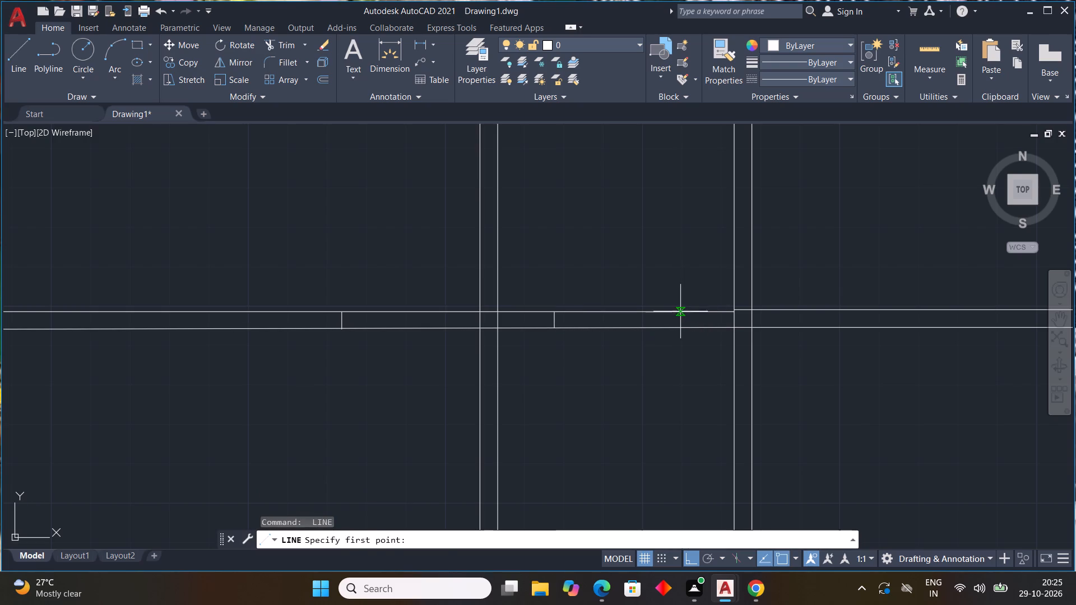
pyautogui.click(680, 310)
pyautogui.click(680, 328)
pyautogui.press('Escape')
pyautogui.moveTo(666, 381); pyautogui.dragTo(622, 244, button='middle')
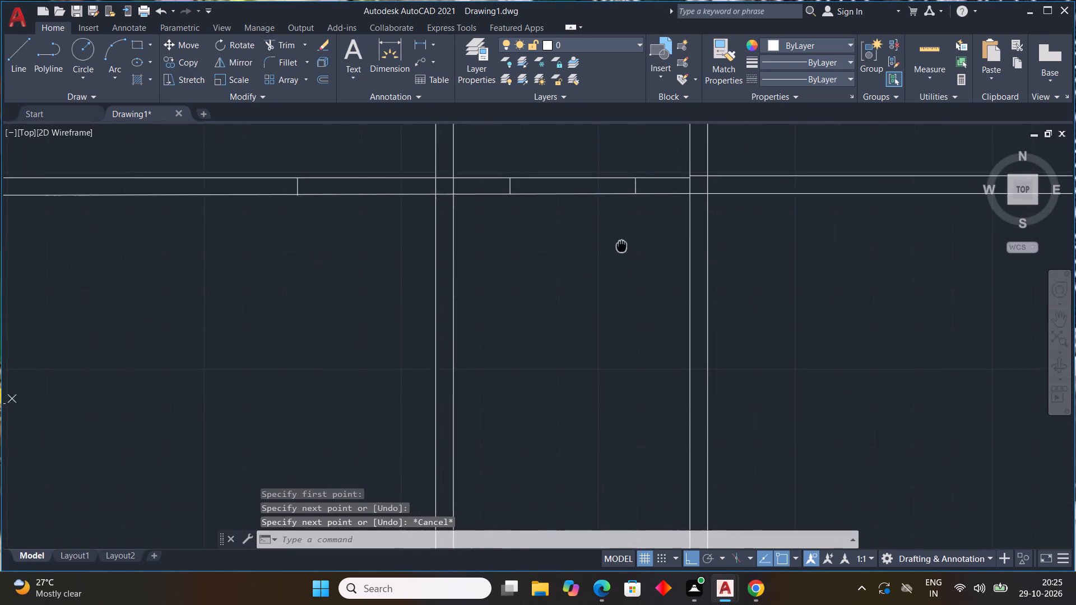
# Trim the overlapping wall lines where the lower horizontal partition crosses the two long vertical partitions.
pyautogui.moveTo(622, 244); pyautogui.dragTo(622, 244, button='middle')
pyautogui.scroll(-2, 622, 244)
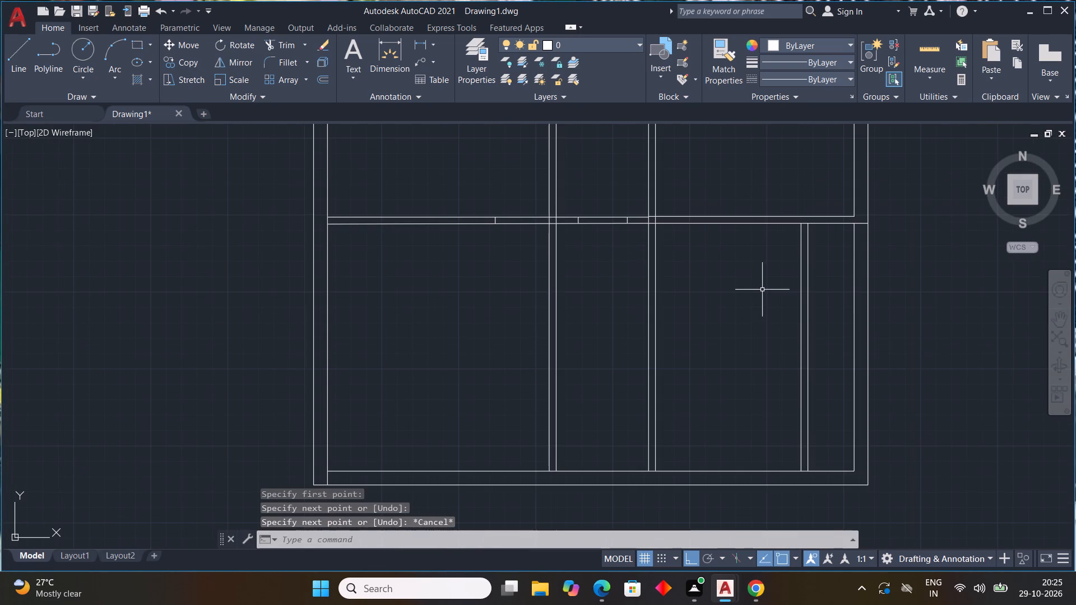
pyautogui.write('TR')
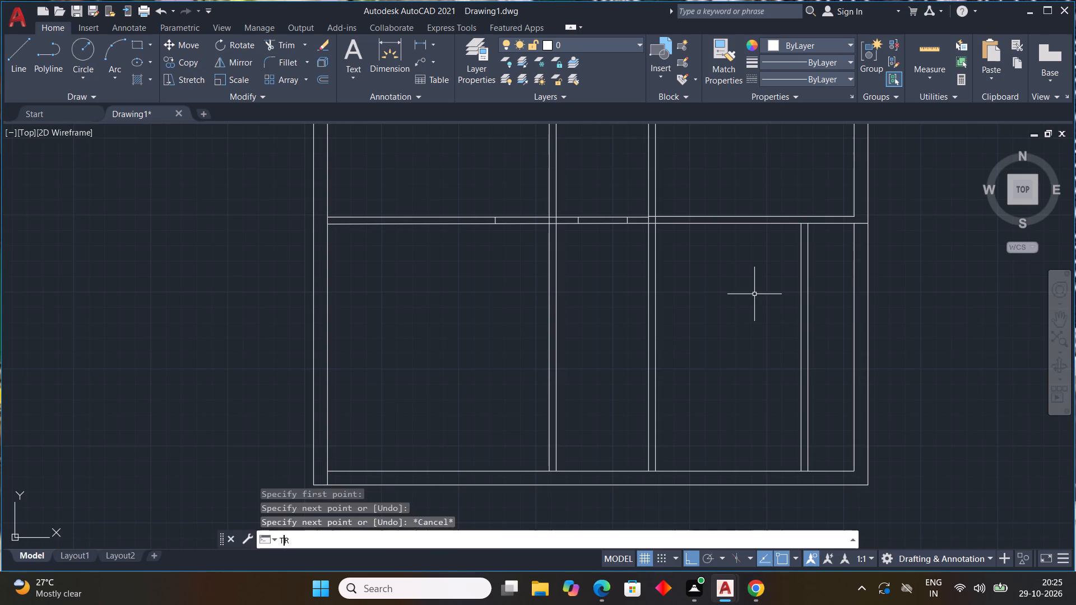
pyautogui.press('space')
pyautogui.scroll(2, 592, 221)
pyautogui.moveTo(495, 218); pyautogui.dragTo(492, 236)
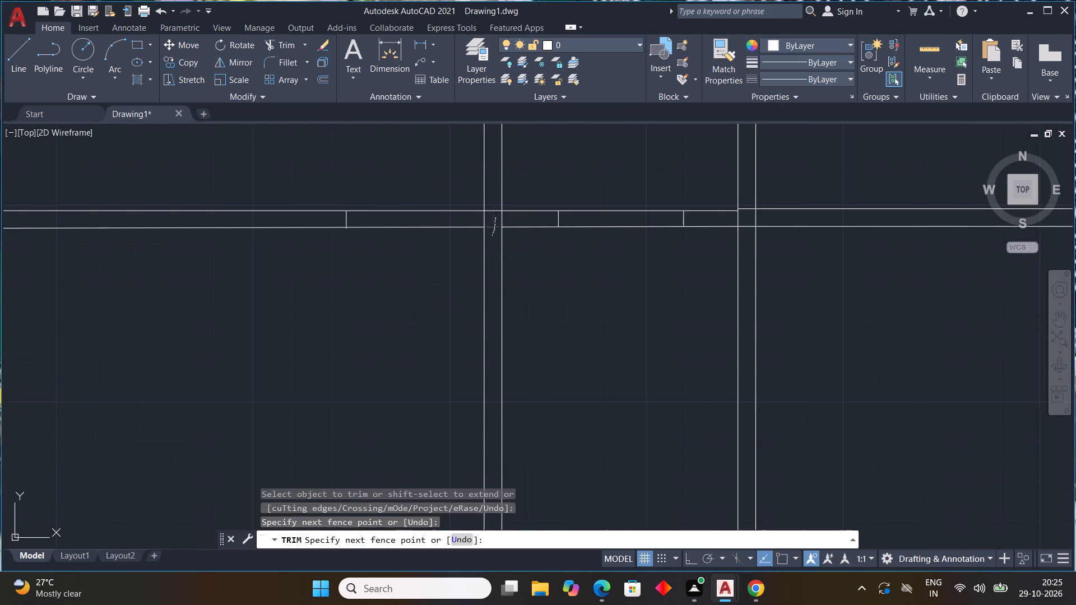
pyautogui.moveTo(495, 223); pyautogui.dragTo(511, 218)
pyautogui.scroll(-1, 584, 224)
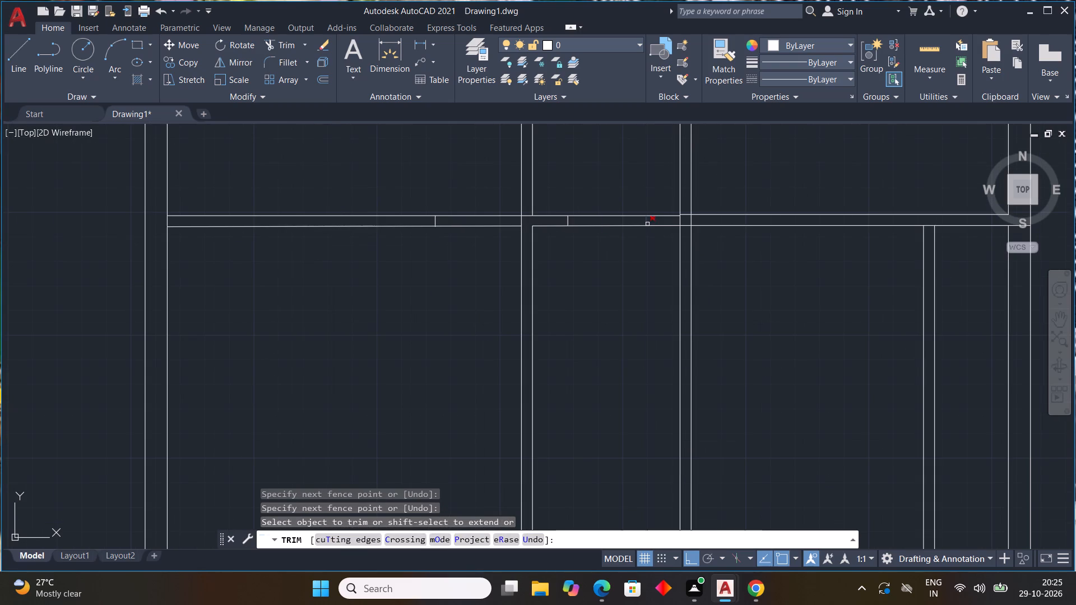
pyautogui.moveTo(673, 220); pyautogui.dragTo(703, 220)
# Trim away the second long vertical partition below the lower horizontal partition, and the first one between the two left-hand horizontal partitions.
pyautogui.moveTo(638, 293); pyautogui.dragTo(740, 287)
pyautogui.scroll(-4, 741, 283)
pyautogui.moveTo(754, 297); pyautogui.dragTo(669, 302, button='middle')
pyautogui.scroll(2, 655, 277)
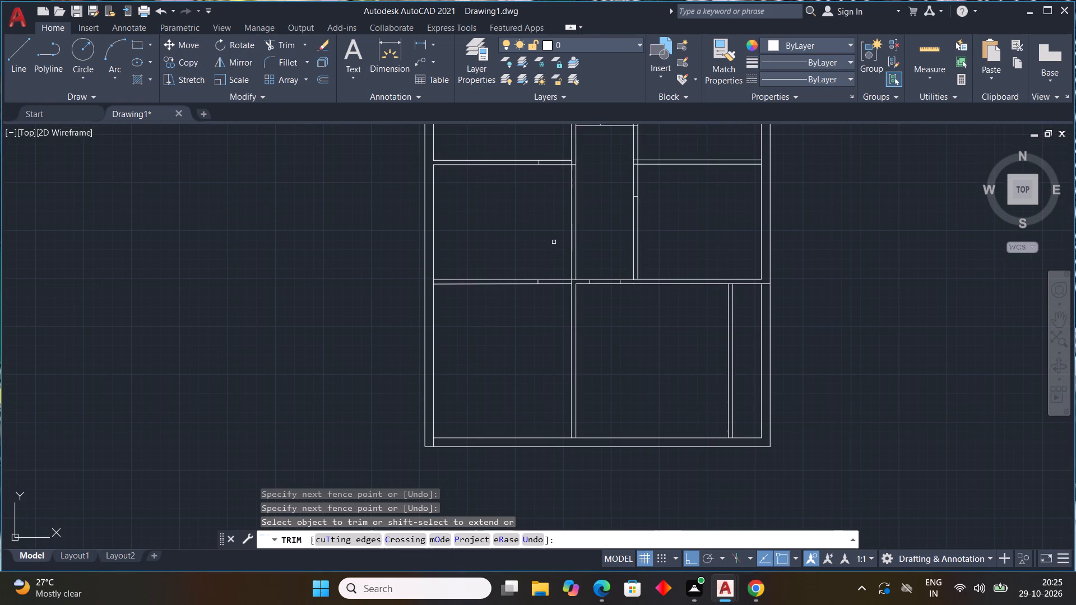
pyautogui.moveTo(554, 240); pyautogui.dragTo(585, 231)
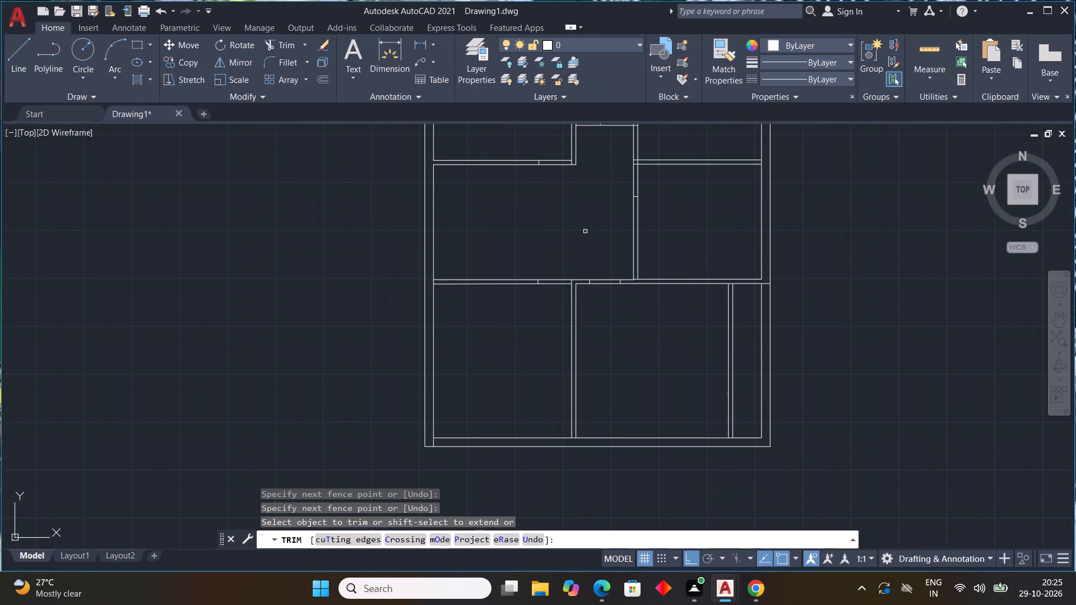
# Trim the opening in the upper left-hand horizontal partition between its cross line and the first vertical partition.
pyautogui.moveTo(576, 206); pyautogui.dragTo(546, 322, button='middle')
pyautogui.moveTo(530, 260); pyautogui.dragTo(534, 305)
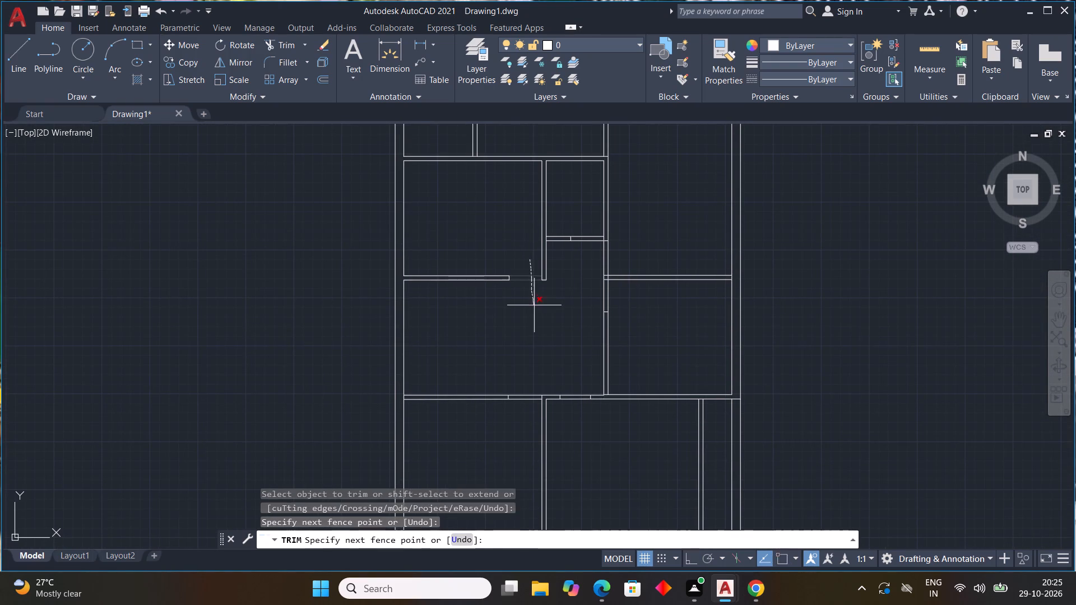
pyautogui.moveTo(534, 305); pyautogui.dragTo(534, 306)
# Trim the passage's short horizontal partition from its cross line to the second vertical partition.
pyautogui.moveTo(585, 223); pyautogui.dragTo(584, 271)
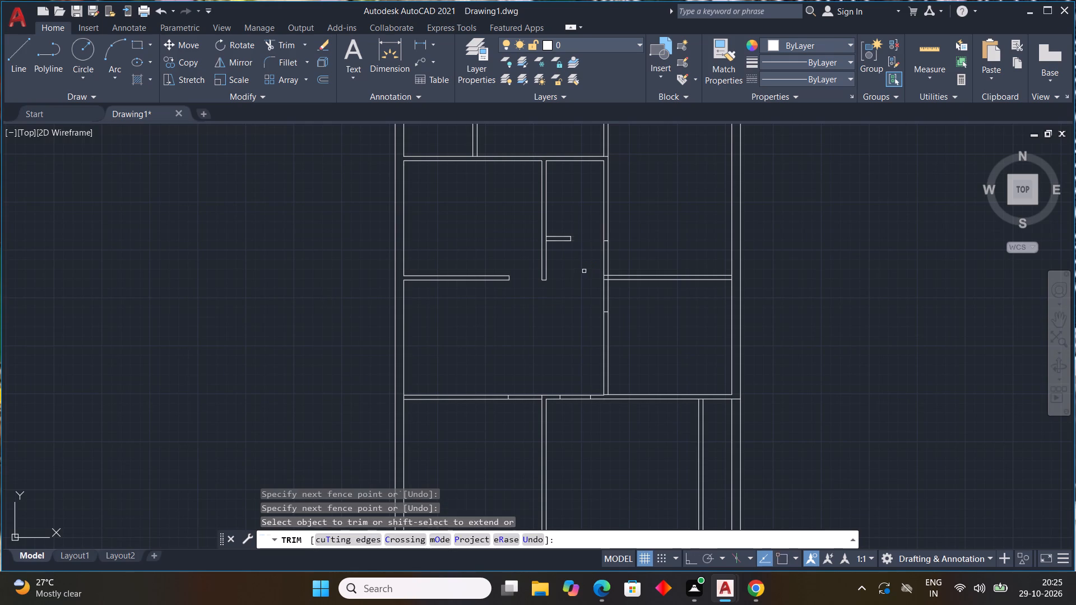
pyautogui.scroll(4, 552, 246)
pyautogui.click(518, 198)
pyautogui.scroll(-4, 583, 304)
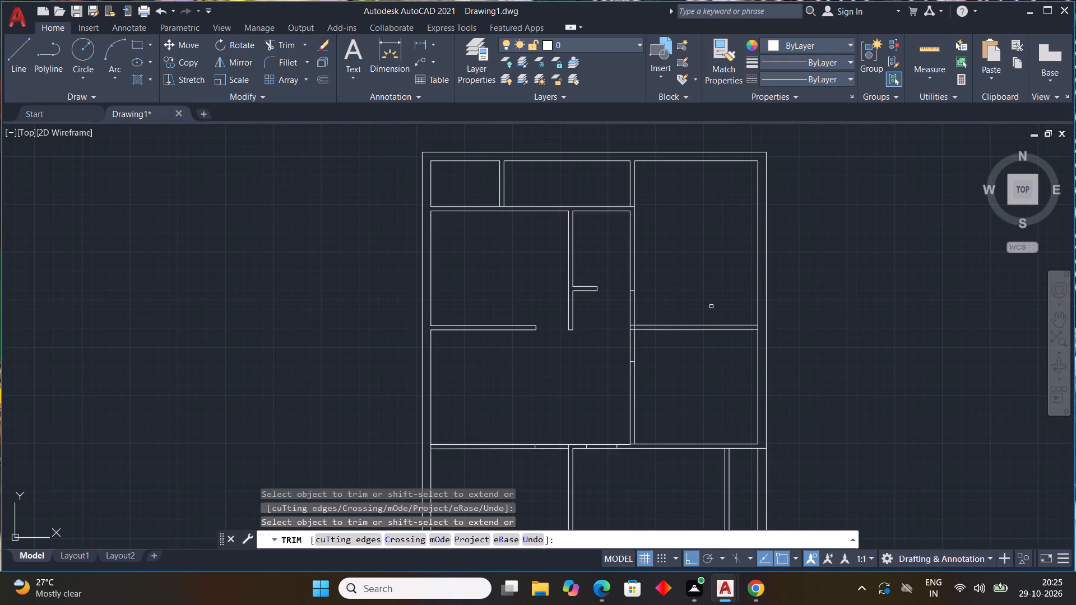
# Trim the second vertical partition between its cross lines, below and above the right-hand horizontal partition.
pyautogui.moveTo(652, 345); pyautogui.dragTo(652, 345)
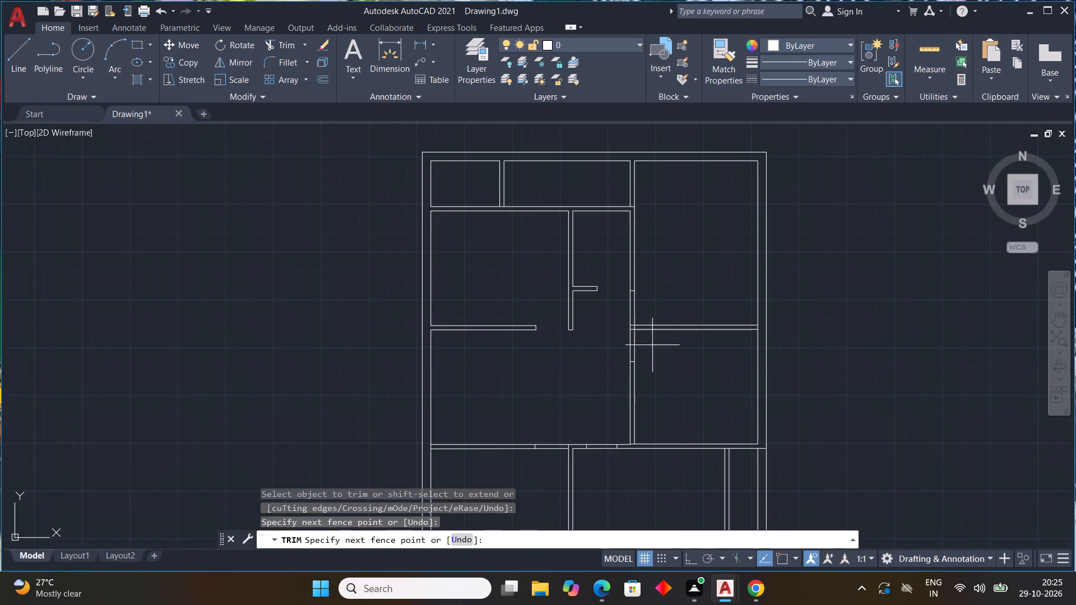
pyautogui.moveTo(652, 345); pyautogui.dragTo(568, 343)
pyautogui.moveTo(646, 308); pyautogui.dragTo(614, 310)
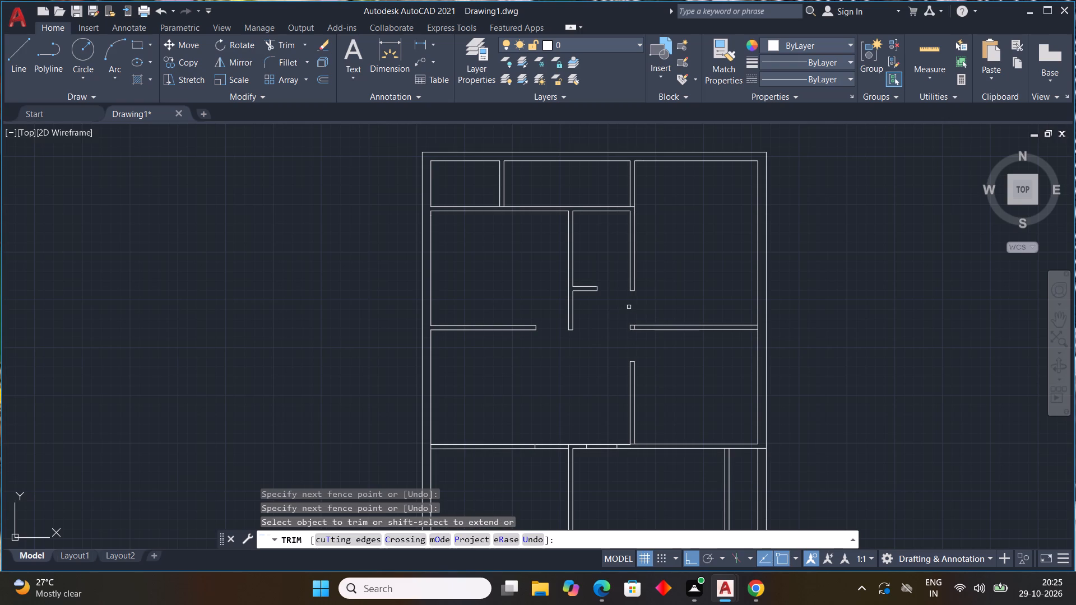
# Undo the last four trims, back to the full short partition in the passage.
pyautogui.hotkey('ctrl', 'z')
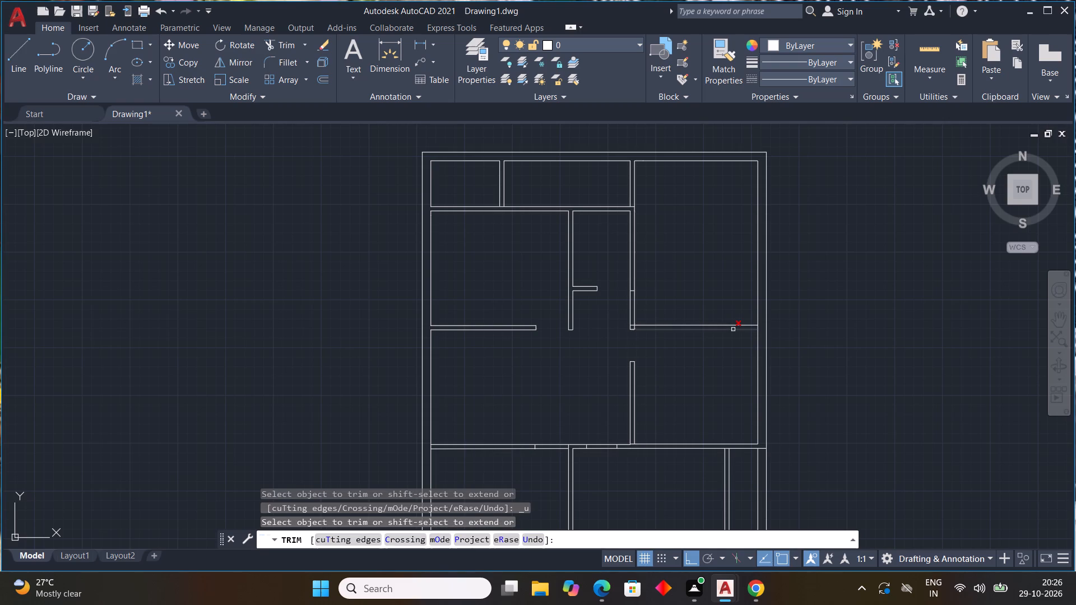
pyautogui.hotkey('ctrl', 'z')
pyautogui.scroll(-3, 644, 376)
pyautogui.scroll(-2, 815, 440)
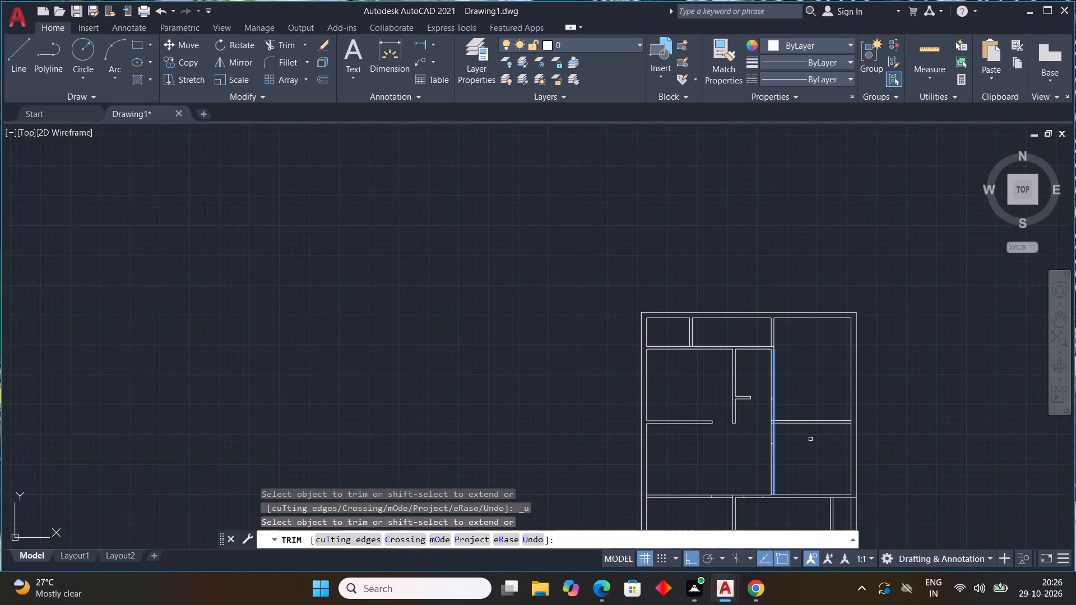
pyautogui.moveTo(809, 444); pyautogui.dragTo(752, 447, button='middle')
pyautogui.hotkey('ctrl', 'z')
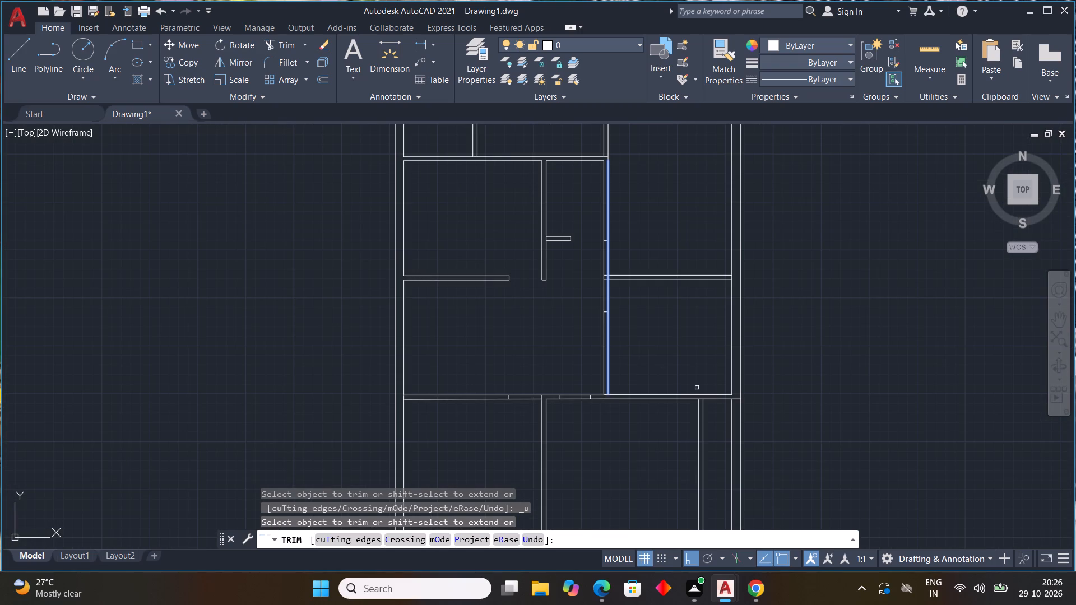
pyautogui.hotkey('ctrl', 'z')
# Trim the short passage partition between the first vertical partition and its cross line, and clear its corner with the second vertical partition.
pyautogui.moveTo(639, 408); pyautogui.dragTo(633, 440, button='middle')
pyautogui.scroll(3, 544, 268)
pyautogui.moveTo(567, 252); pyautogui.dragTo(574, 362)
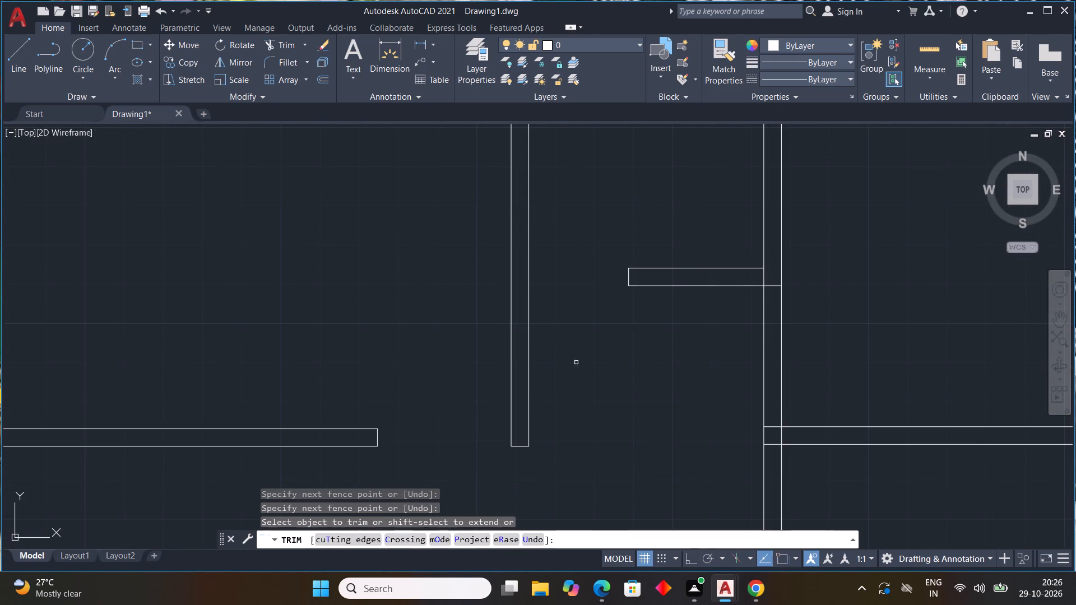
pyautogui.click(763, 281)
# Trim the second vertical partition between the short passage partition and the right-hand horizontal partition, clearing the leftover line at the junction.
pyautogui.moveTo(812, 332); pyautogui.dragTo(714, 370)
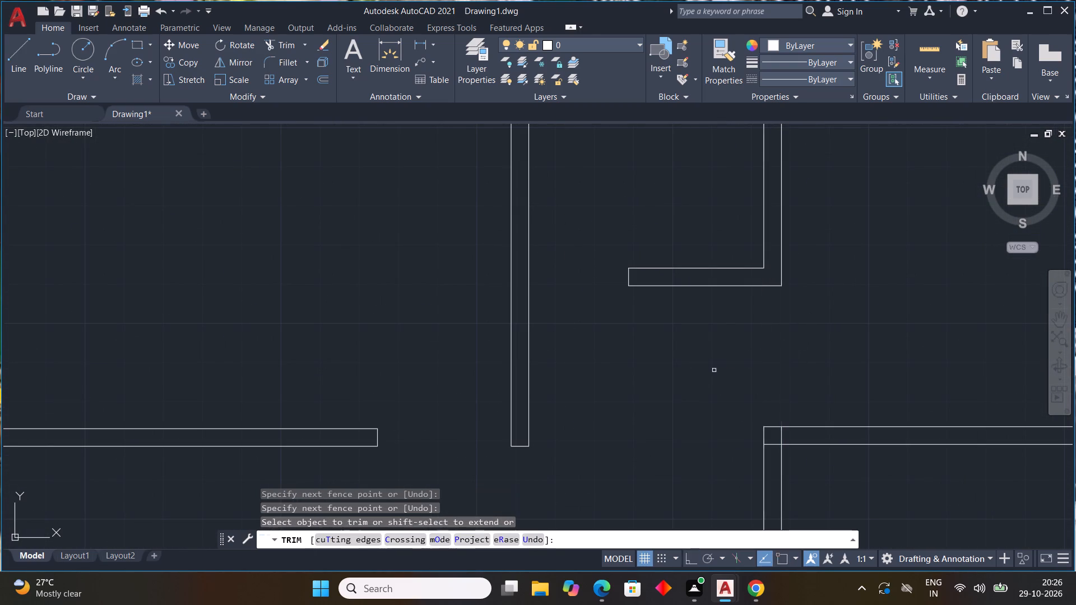
pyautogui.scroll(-3, 744, 416)
pyautogui.scroll(3, 771, 427)
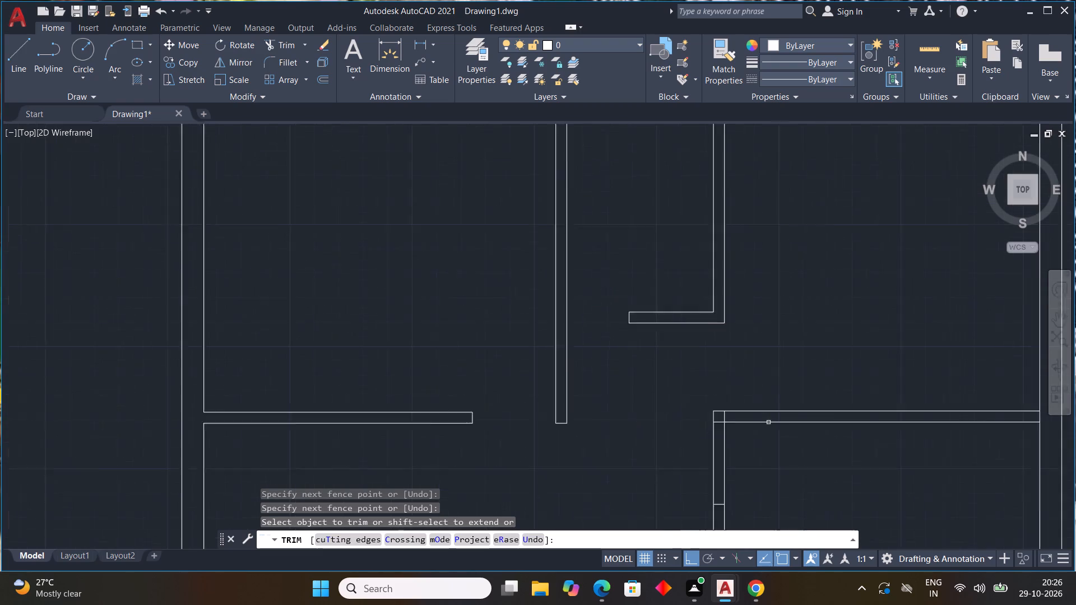
pyautogui.click(697, 413)
# Trim the opening in the second vertical partition from the right-hand horizontal partition down to the cross line.
pyautogui.scroll(-2, 732, 445)
pyautogui.moveTo(735, 463); pyautogui.dragTo(731, 453, button='middle')
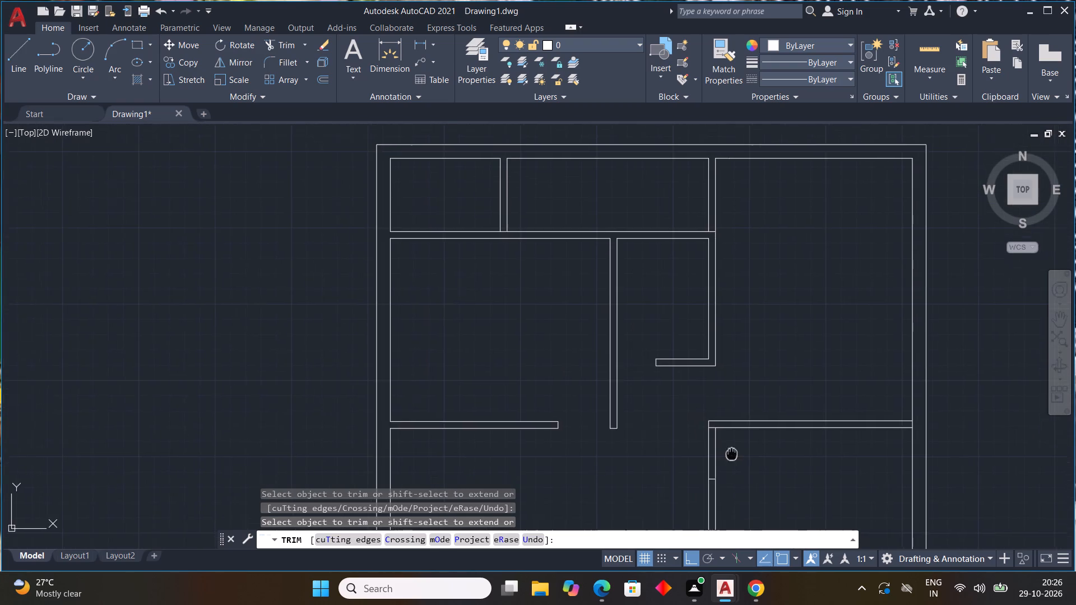
pyautogui.moveTo(731, 453); pyautogui.dragTo(703, 328, button='middle')
pyautogui.moveTo(702, 325); pyautogui.dragTo(629, 331)
pyautogui.scroll(-1, 700, 435)
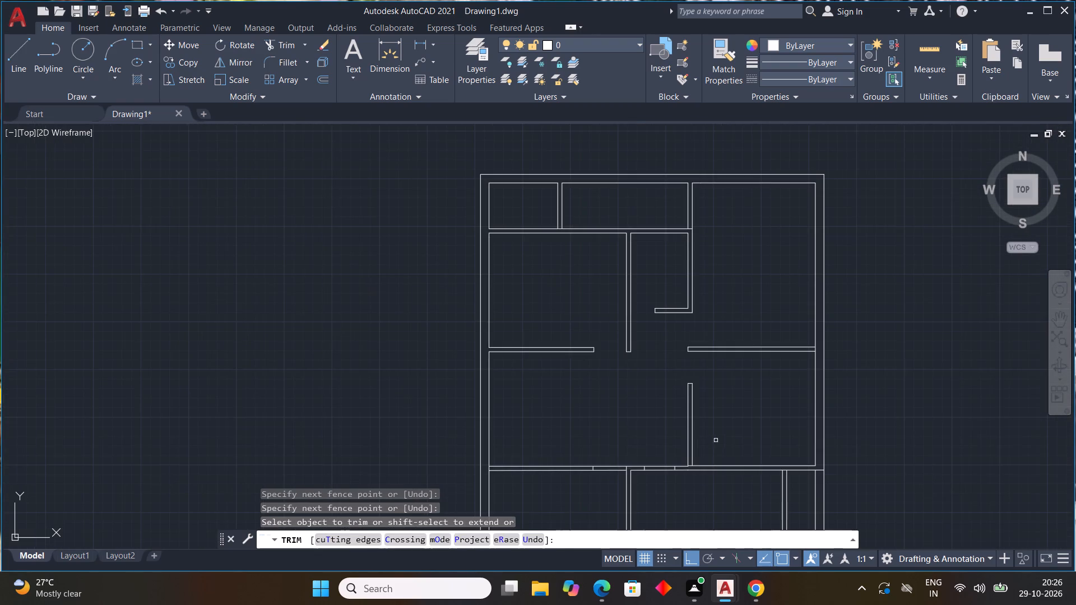
# Trim the opening in the lower left-hand horizontal partition between its cross line and the first vertical partition.
pyautogui.moveTo(716, 439); pyautogui.dragTo(655, 292, button='middle')
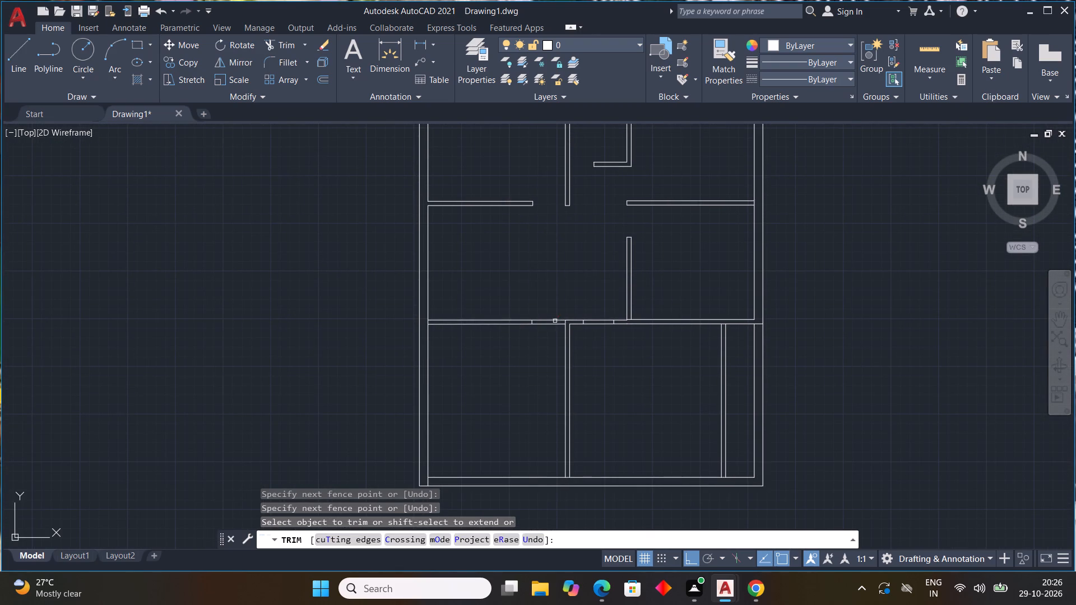
pyautogui.moveTo(551, 311); pyautogui.dragTo(545, 338)
# Trim the outer wall's inner line where the lower left-hand horizontal partition meets it, and finish trimming.
pyautogui.scroll(3, 449, 318)
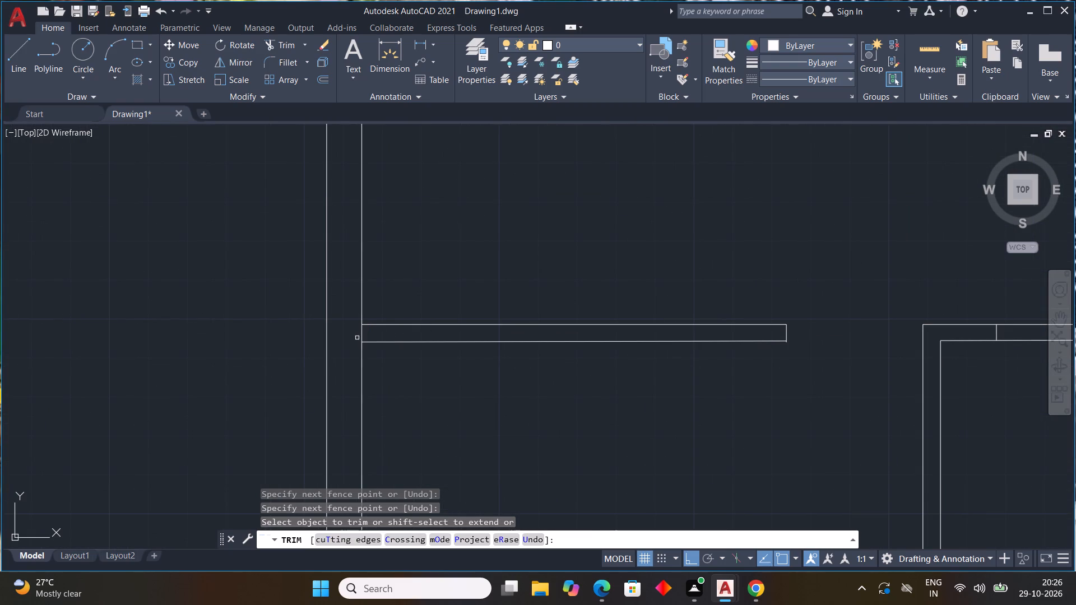
pyautogui.click(363, 336)
pyautogui.scroll(-3, 469, 408)
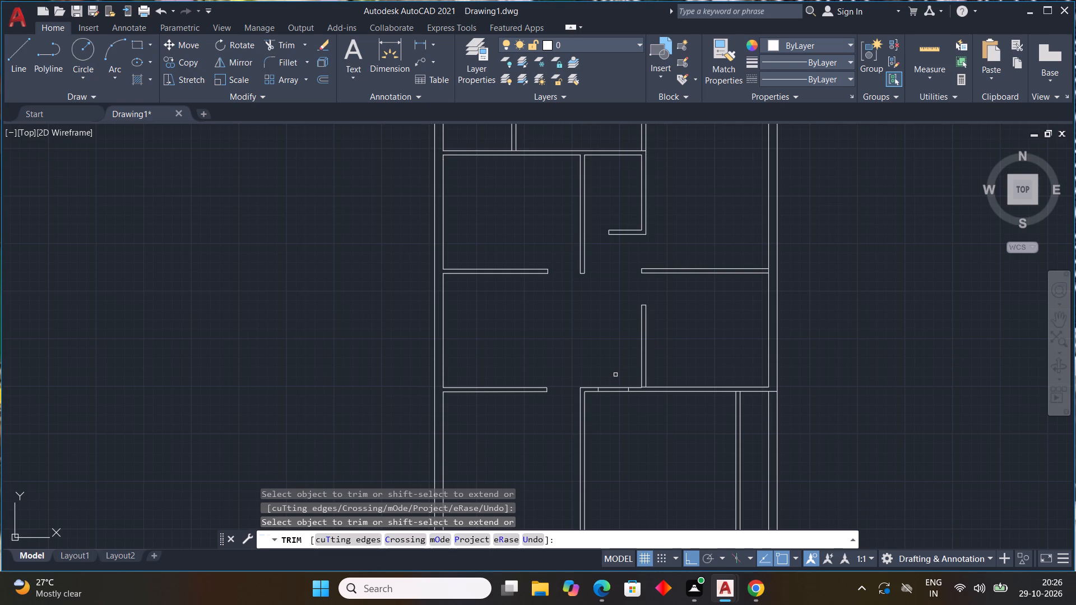
pyautogui.scroll(-1, 620, 380)
pyautogui.scroll(1, 620, 380)
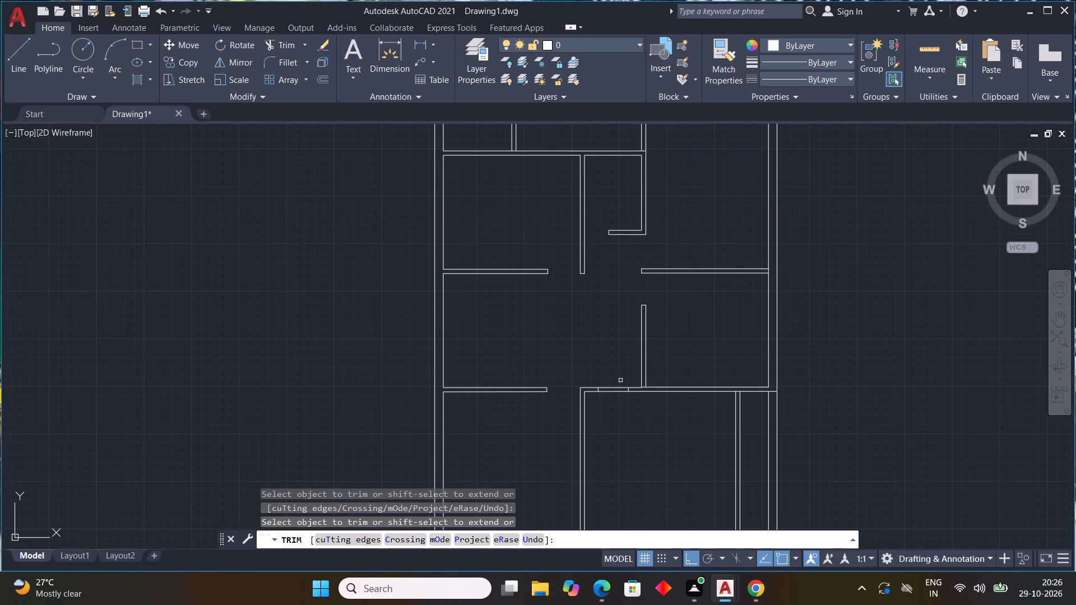
pyautogui.press('Escape')
pyautogui.press('Escape')
pyautogui.press('Escape')
pyautogui.press('Escape')
pyautogui.moveTo(666, 435); pyautogui.dragTo(598, 347, button='middle')
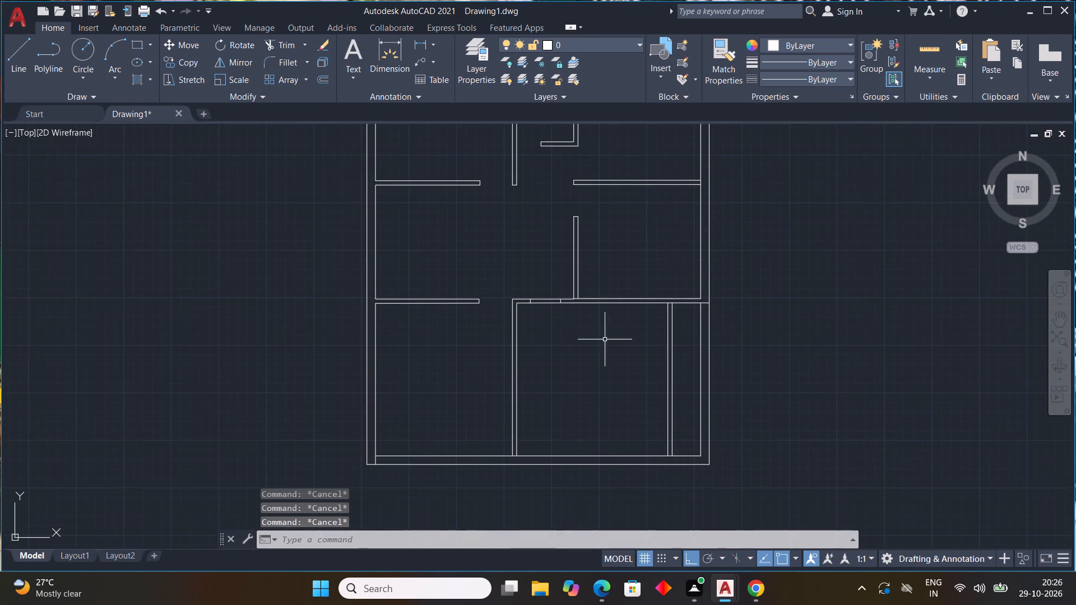
pyautogui.press('Escape')
pyautogui.press('Escape')
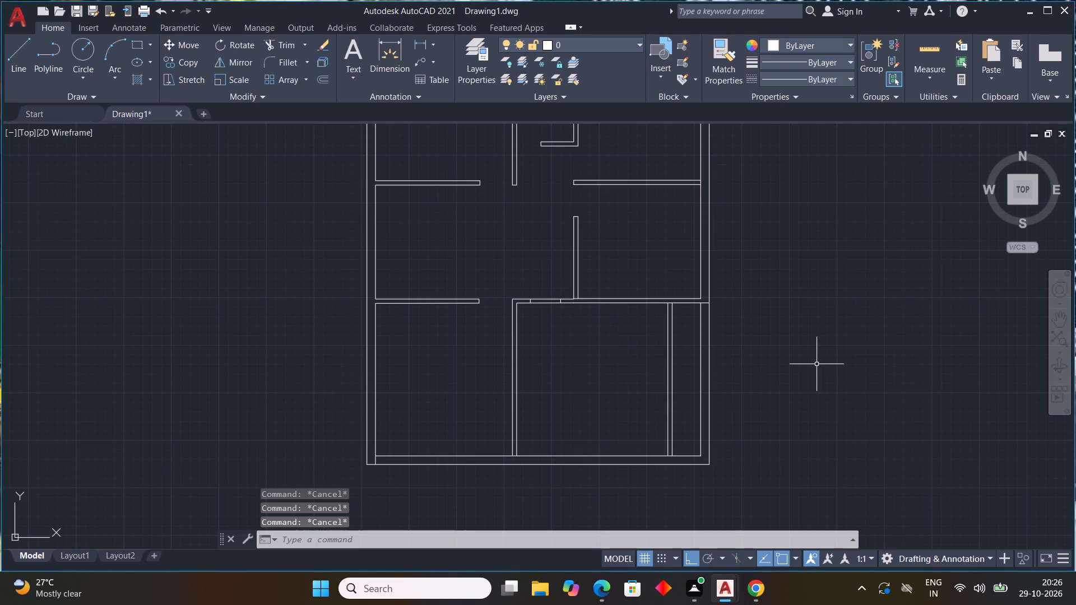
# Offset the longer right segment of the lower right-hand room's top wall line 10' down into the room.
pyautogui.press('o')
pyautogui.write('FF')
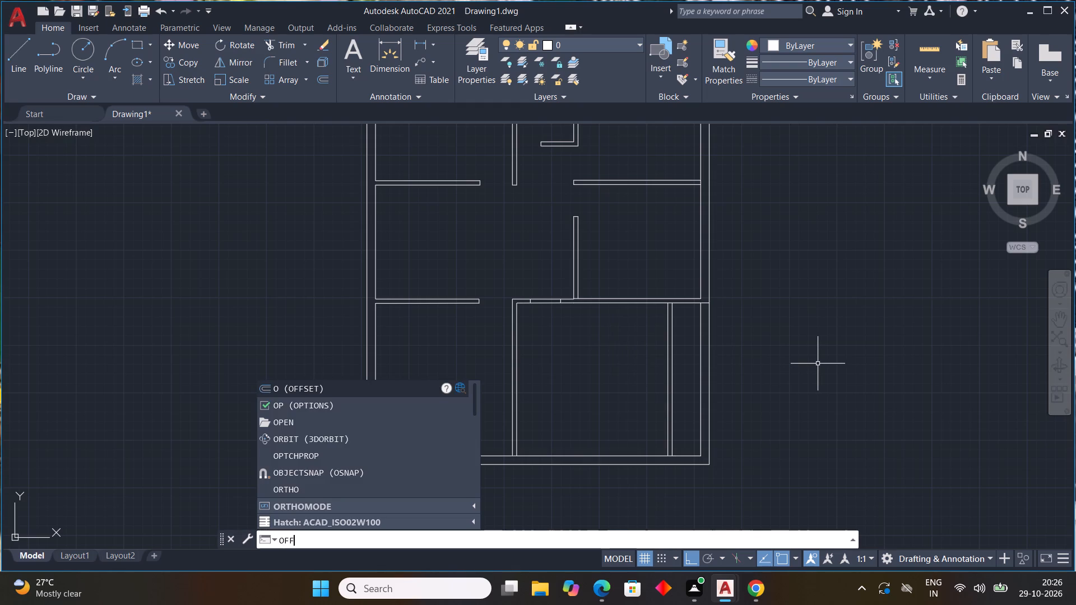
pyautogui.press('space')
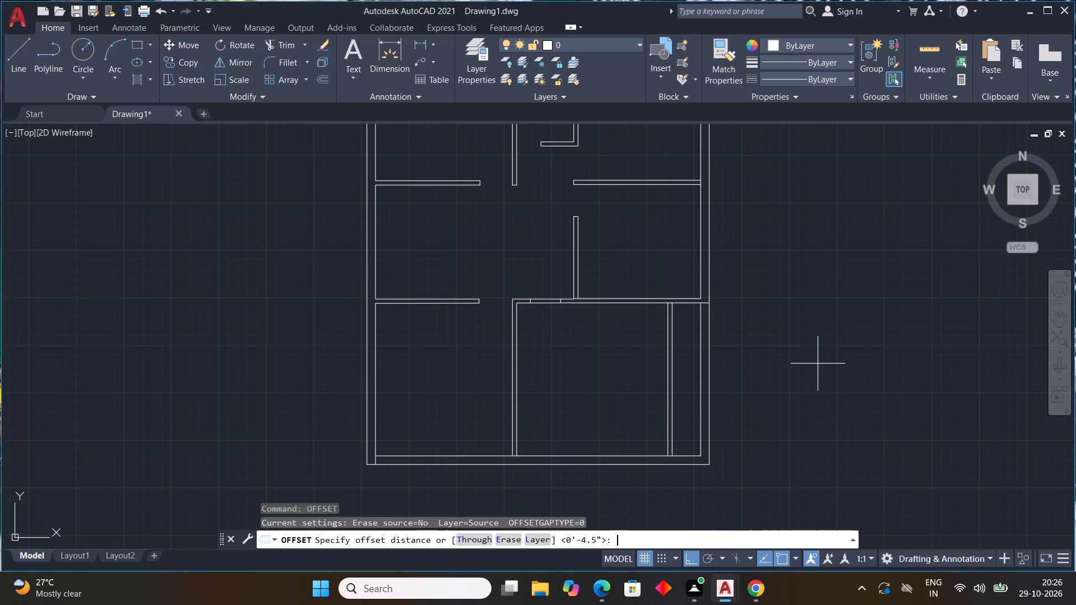
pyautogui.write("10'")
pyautogui.press('Return')
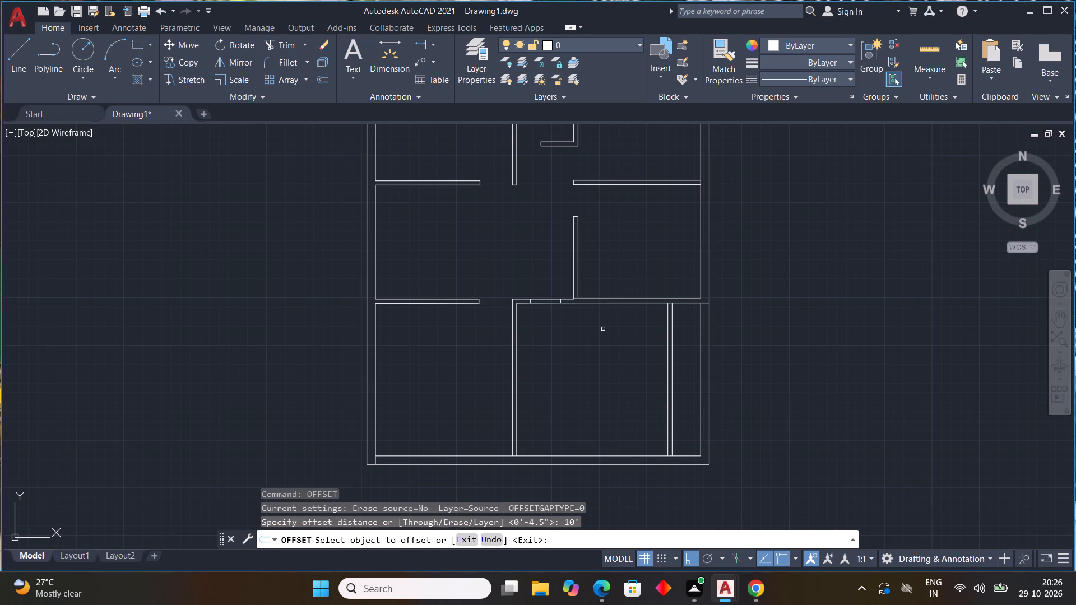
pyautogui.click(605, 303)
pyautogui.click(597, 375)
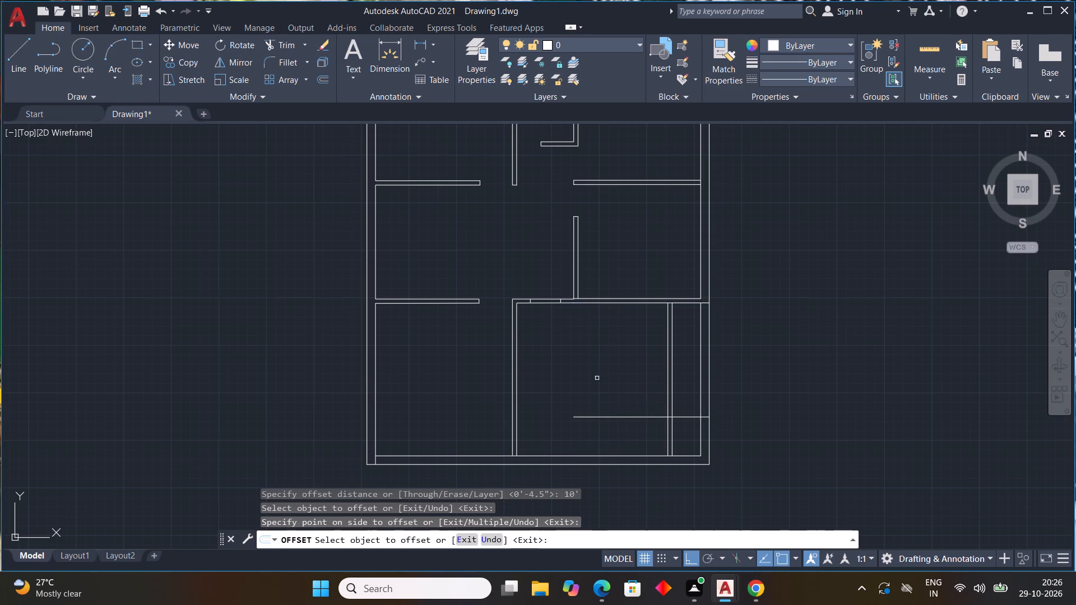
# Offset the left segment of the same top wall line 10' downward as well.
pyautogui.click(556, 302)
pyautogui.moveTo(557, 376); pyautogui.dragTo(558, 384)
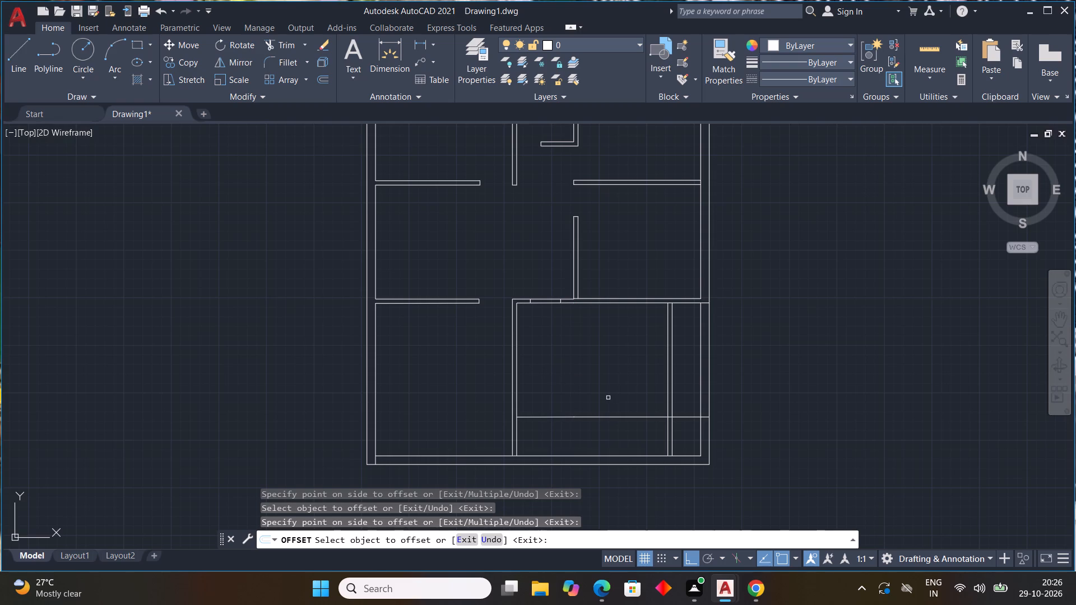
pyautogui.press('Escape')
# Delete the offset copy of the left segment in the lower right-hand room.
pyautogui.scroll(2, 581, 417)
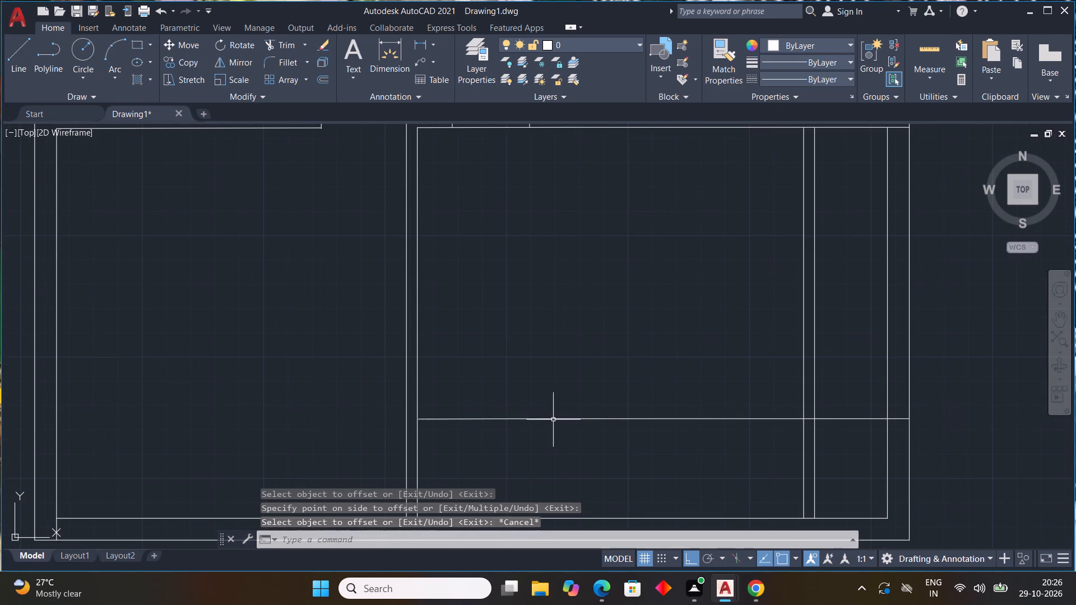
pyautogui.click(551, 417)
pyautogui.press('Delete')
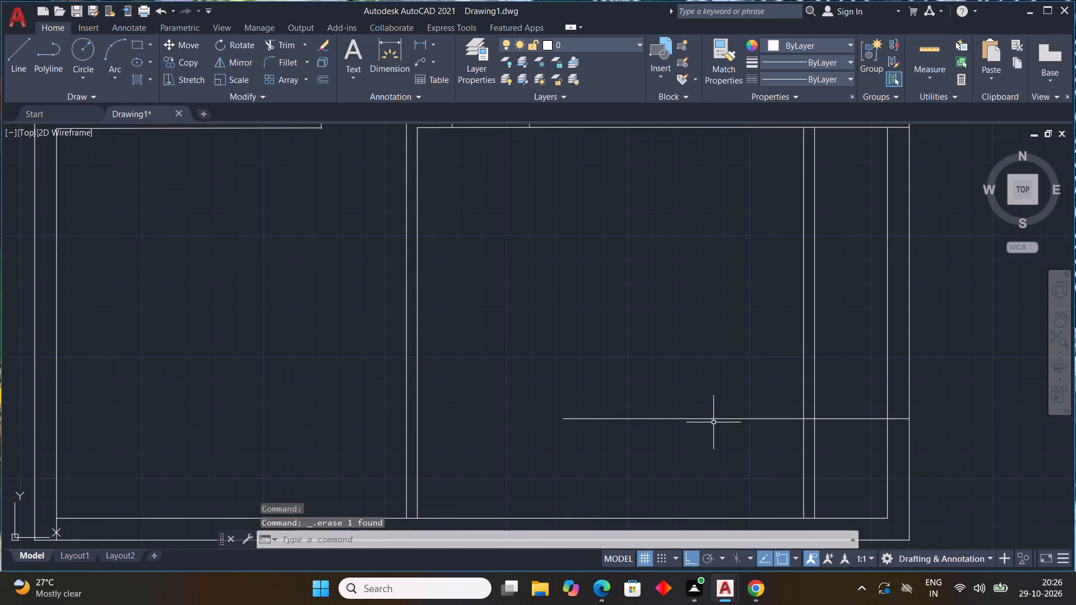
# Extend the 10' offset line in the lower right-hand room to the outer face of the room's left vertical partition.
pyautogui.write('EX')
pyautogui.press('space')
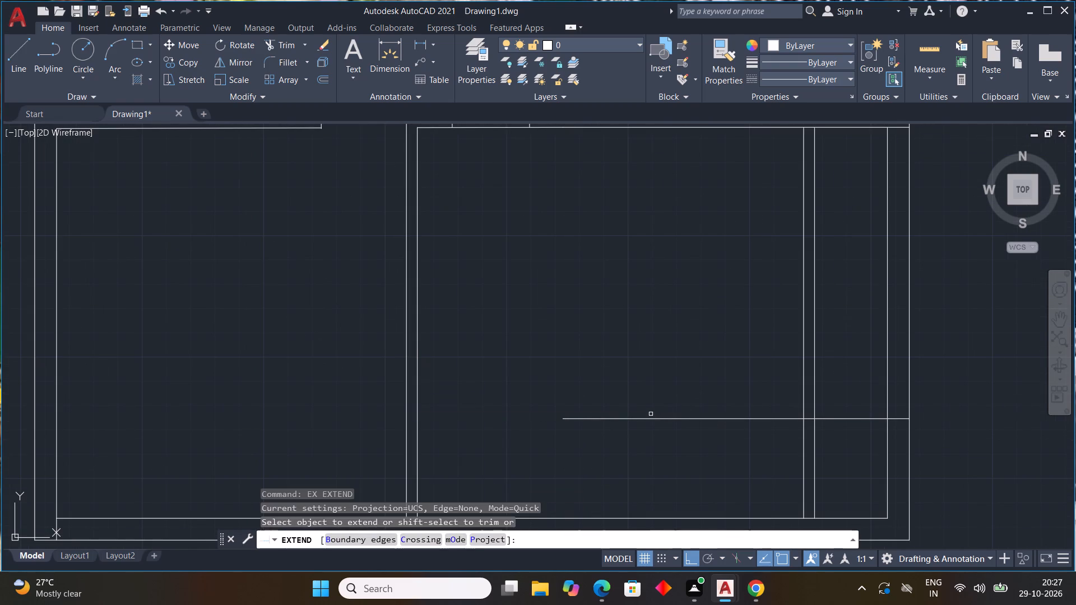
pyautogui.click(652, 417)
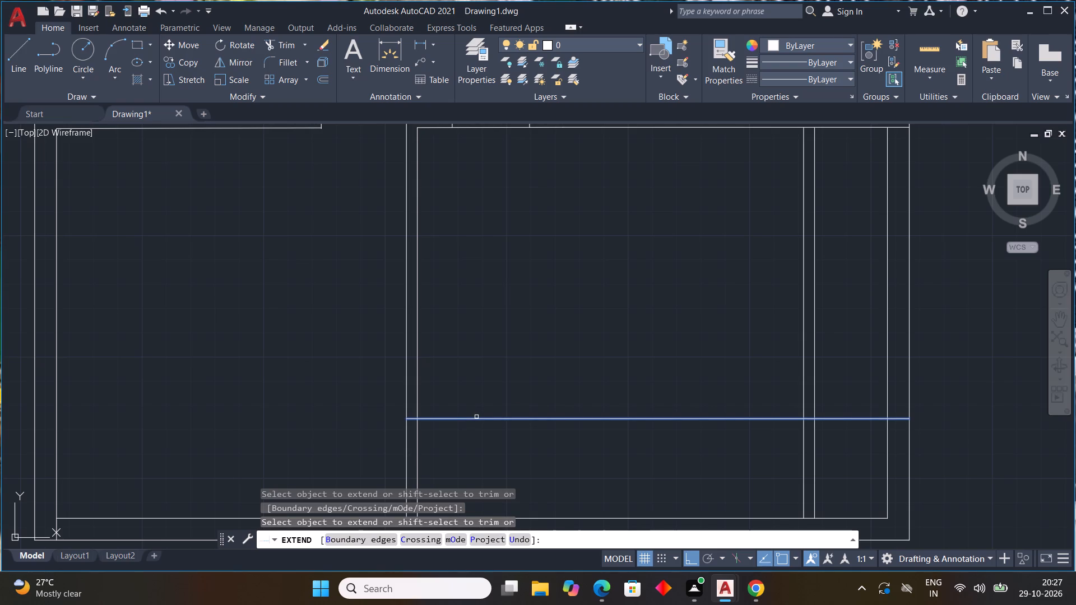
pyautogui.click(477, 417)
pyautogui.press('Escape')
pyautogui.press('Escape')
pyautogui.press('Escape')
pyautogui.press('Escape')
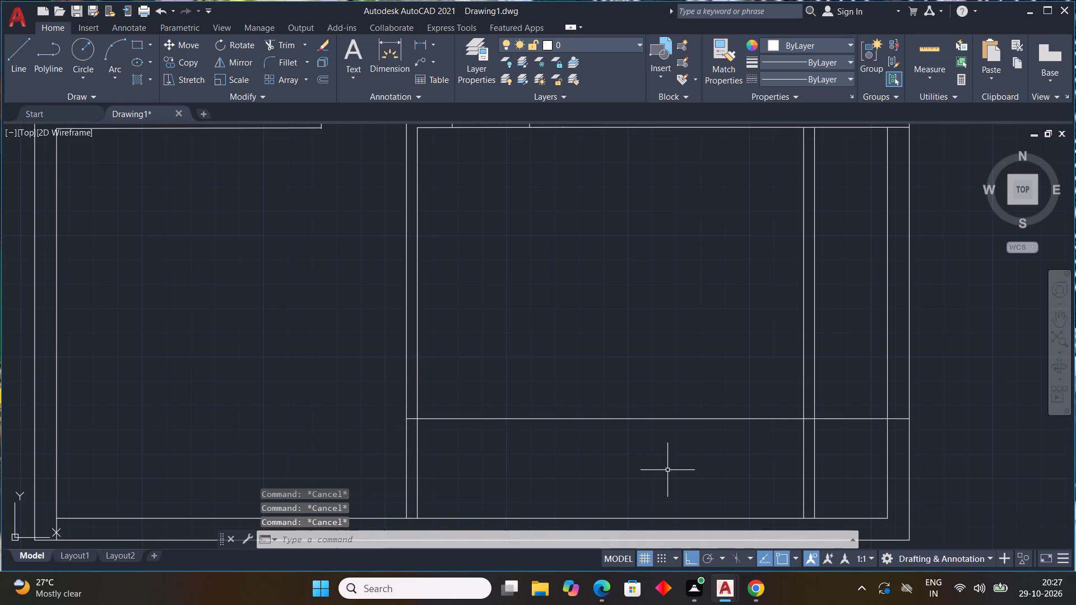
pyautogui.press('Escape')
pyautogui.press('Escape')
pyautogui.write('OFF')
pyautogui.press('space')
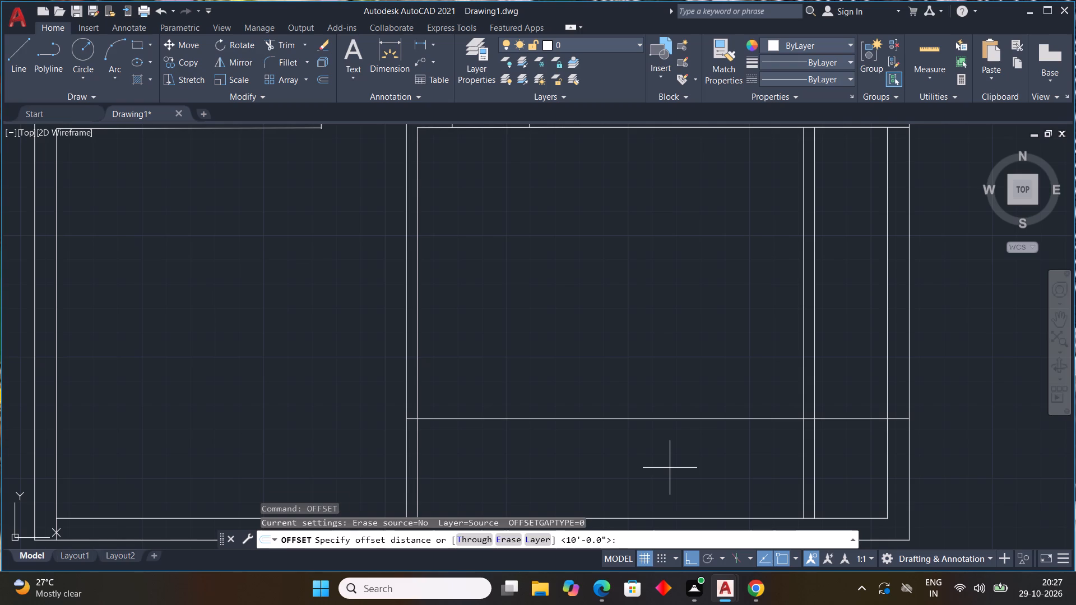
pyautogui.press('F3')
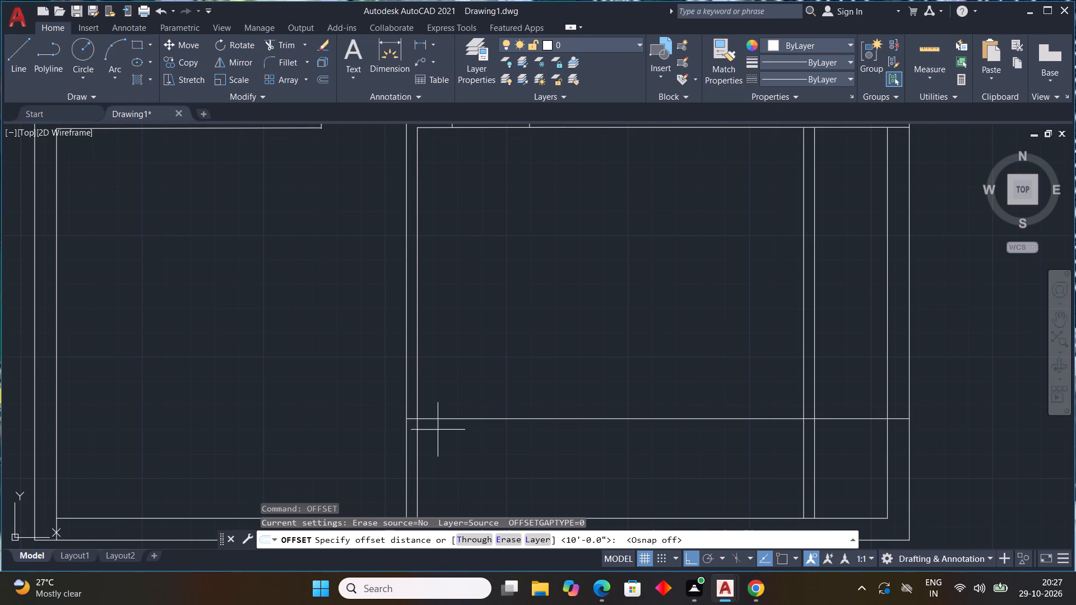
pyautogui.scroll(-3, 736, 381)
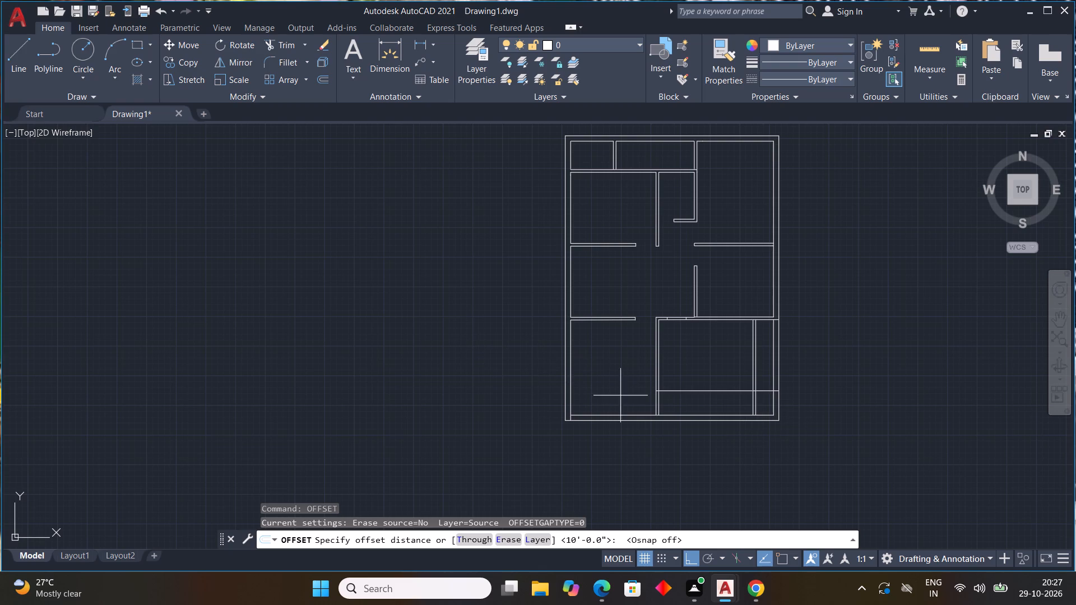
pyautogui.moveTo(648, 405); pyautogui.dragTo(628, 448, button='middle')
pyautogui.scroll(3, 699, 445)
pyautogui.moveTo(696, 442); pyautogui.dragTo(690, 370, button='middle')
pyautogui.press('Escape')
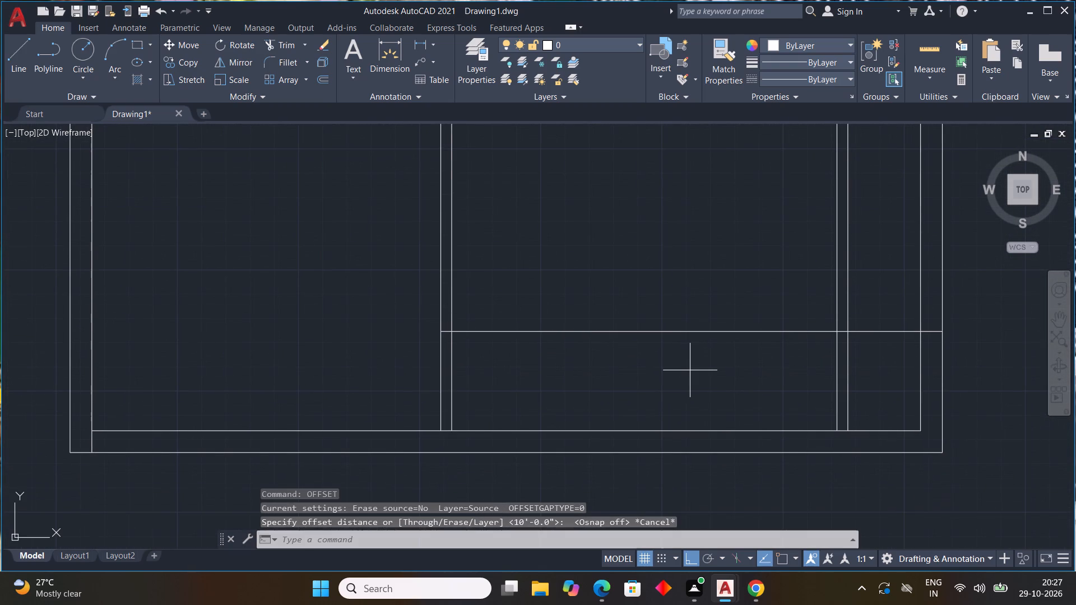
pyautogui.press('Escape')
# Offset the extended horizontal line 4.5" downward to form the partition's second face.
pyautogui.write('OFF')
pyautogui.press('space')
pyautogui.write('4.5"')
pyautogui.press('Return')
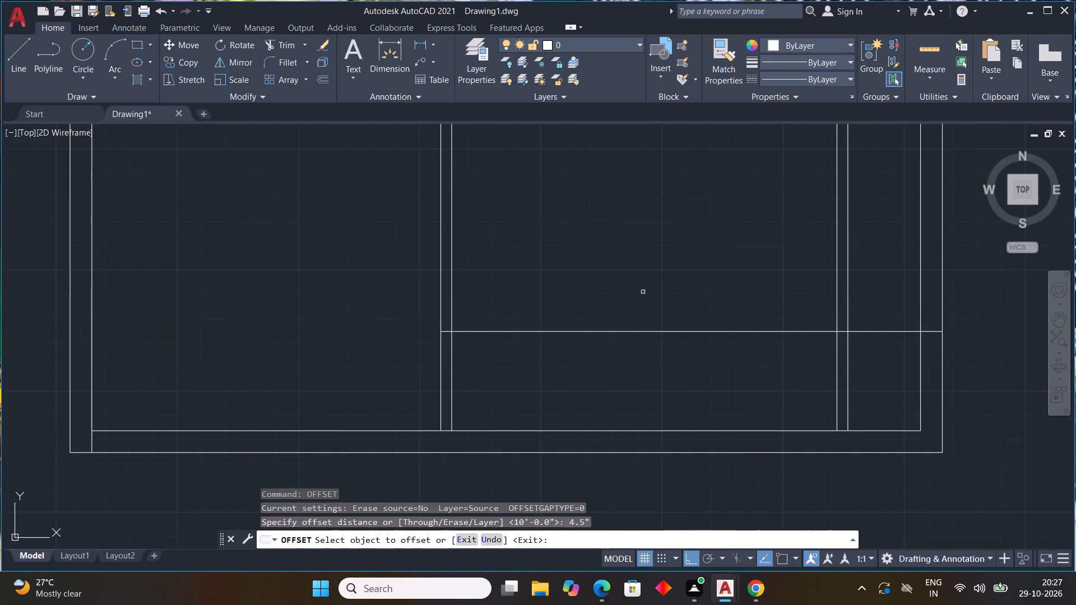
pyautogui.moveTo(636, 333); pyautogui.dragTo(636, 343)
pyautogui.click(639, 353)
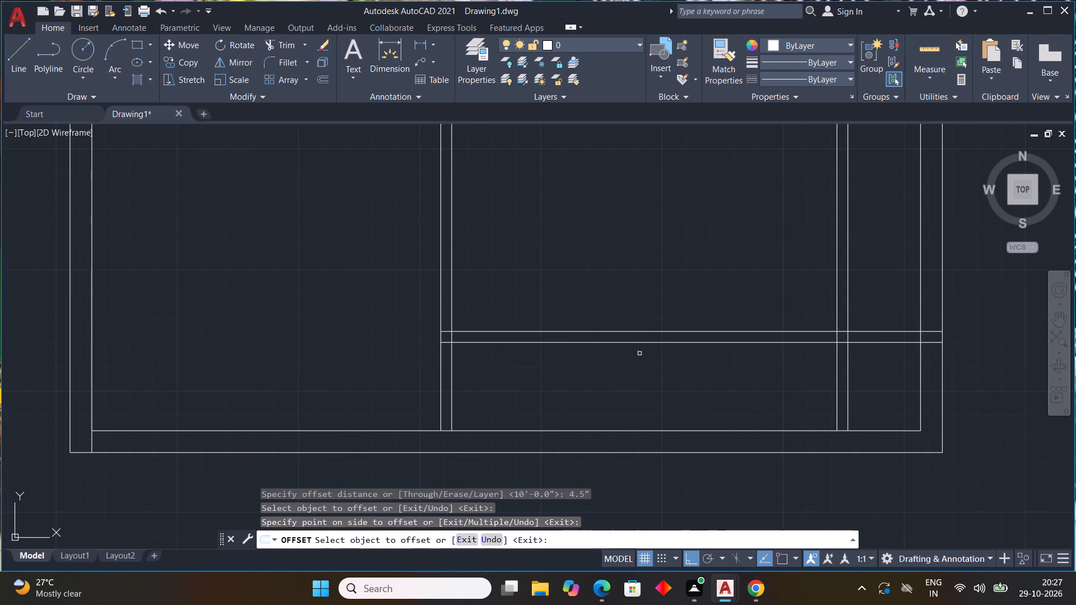
pyautogui.press('Escape')
pyautogui.press('Escape')
pyautogui.press('Escape')
pyautogui.press('Escape')
pyautogui.press('Escape')
pyautogui.press('Escape')
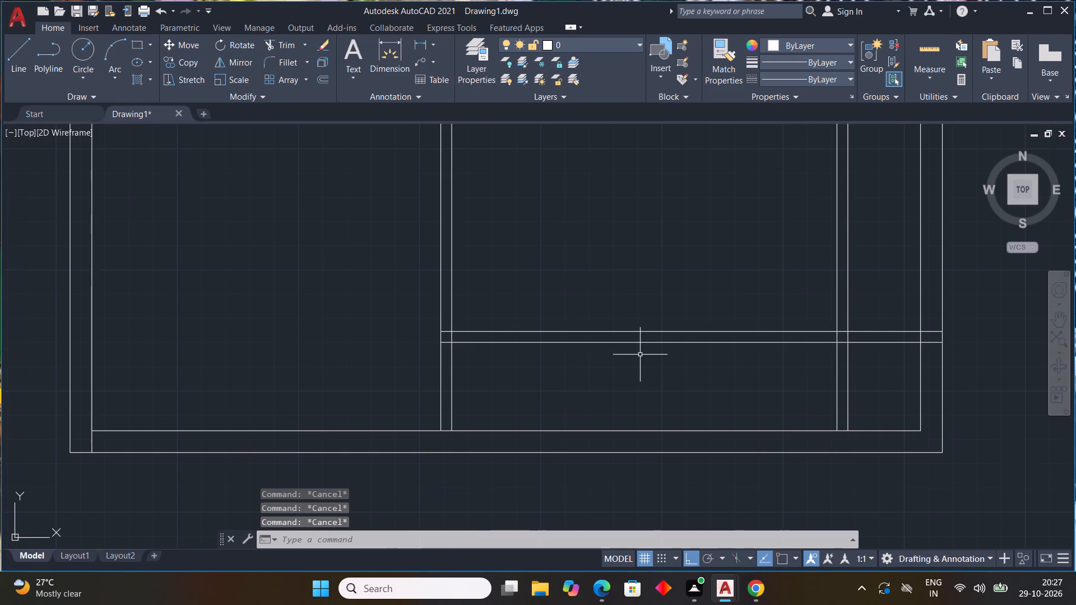
# Draw a line about 5" long across the room's left vertical partition, just above the new horizontal partition, with object snap off.
pyautogui.write('L')
pyautogui.press('space')
pyautogui.scroll(1, 390, 285)
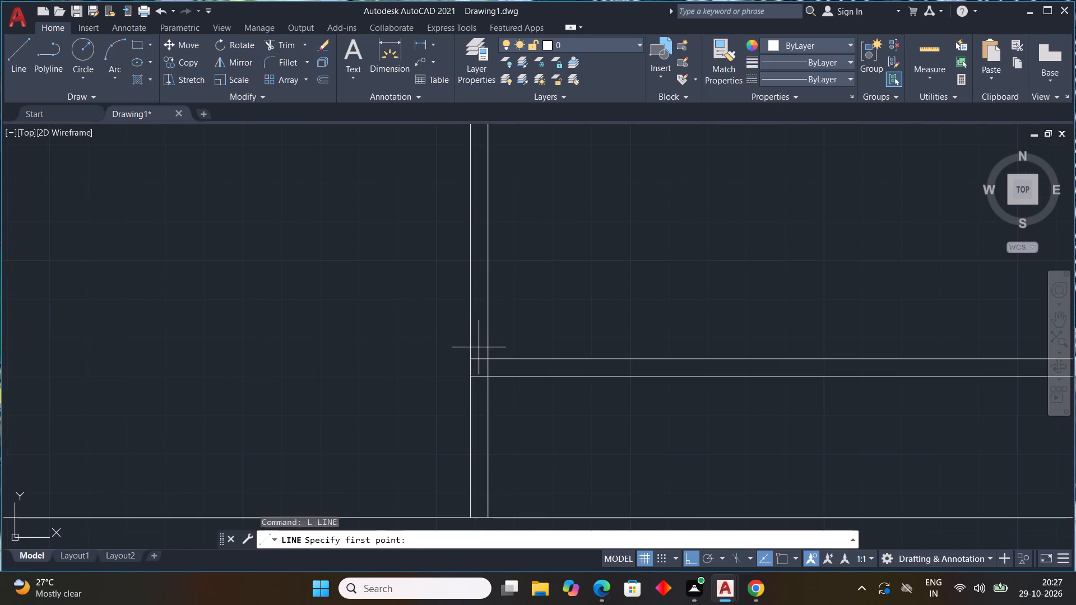
pyautogui.click(488, 338)
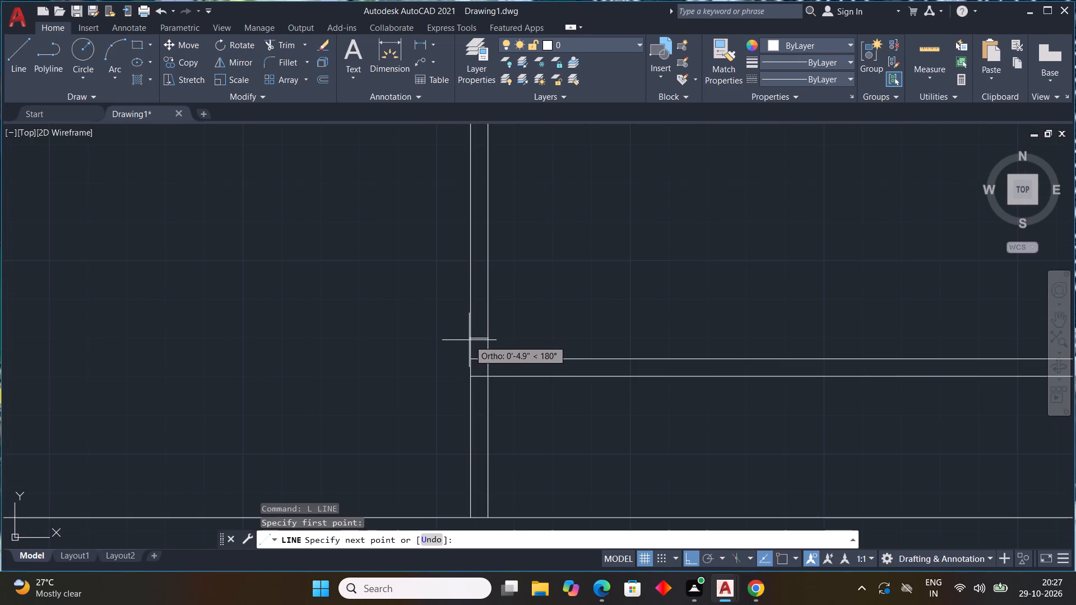
pyautogui.click(469, 339)
pyautogui.press('Escape')
pyautogui.scroll(3, 481, 336)
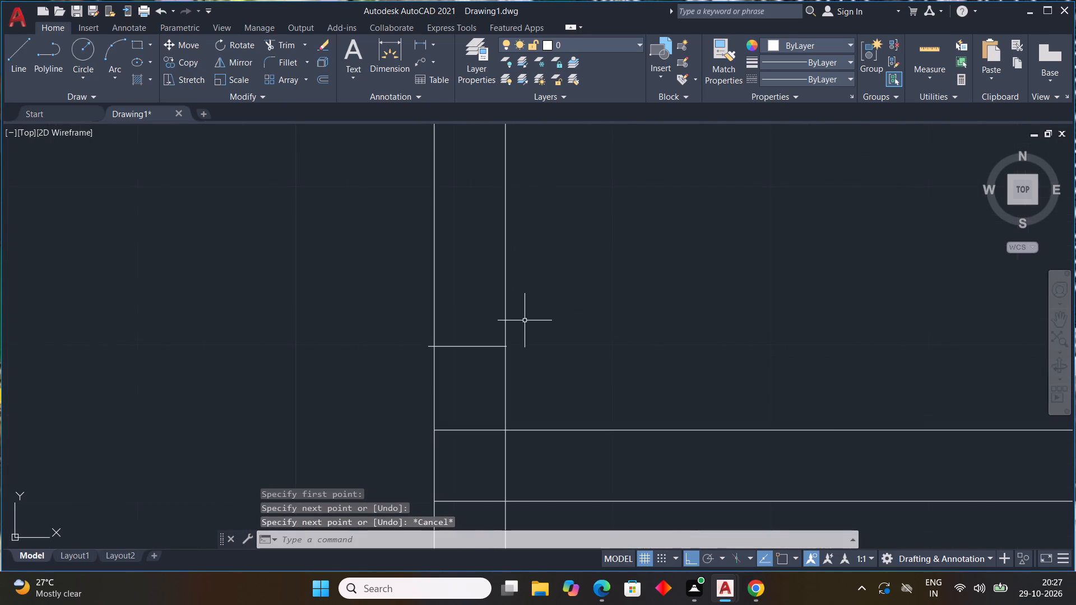
# Turn object snap on and draw a second line across the same vertical partition, higher up, marking the other side of the opening.
pyautogui.press('space')
pyautogui.click(788, 557)
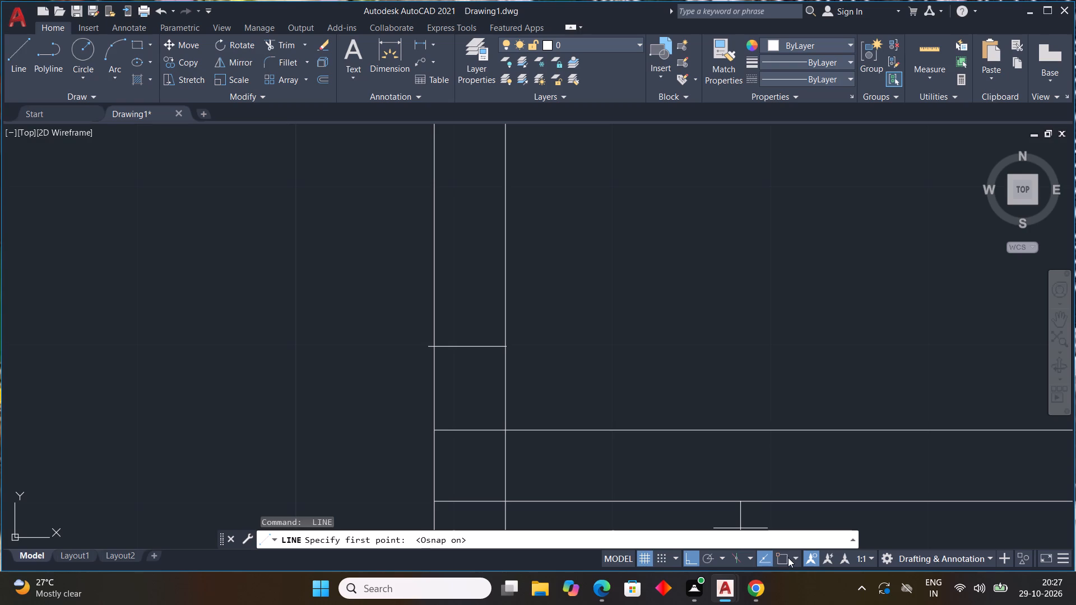
pyautogui.moveTo(565, 220); pyautogui.dragTo(582, 311, button='middle')
pyautogui.scroll(-2, 570, 272)
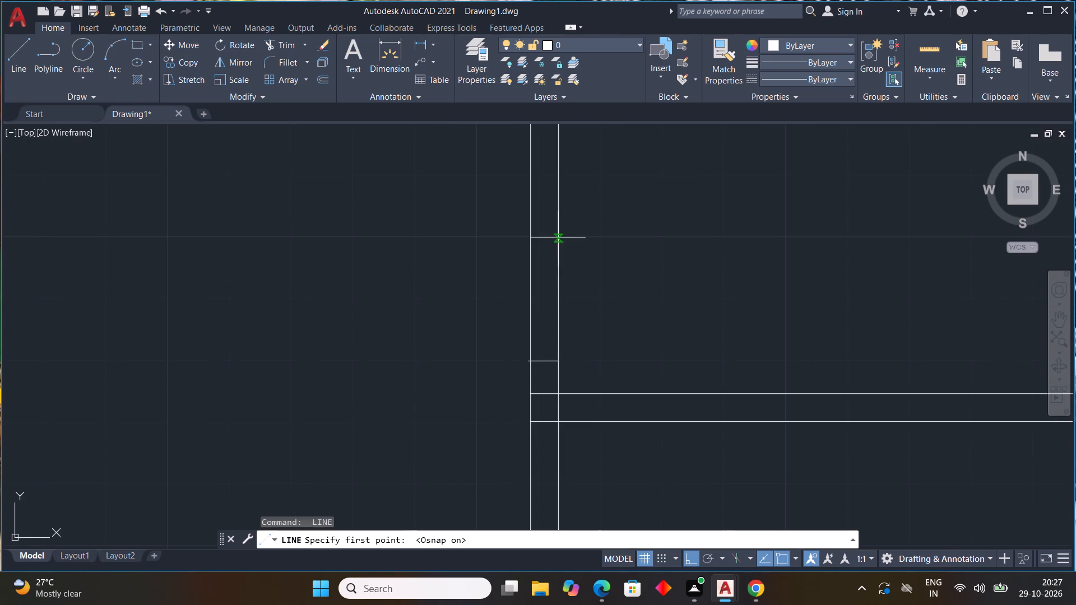
pyautogui.click(559, 229)
pyautogui.click(532, 231)
pyautogui.press('Escape')
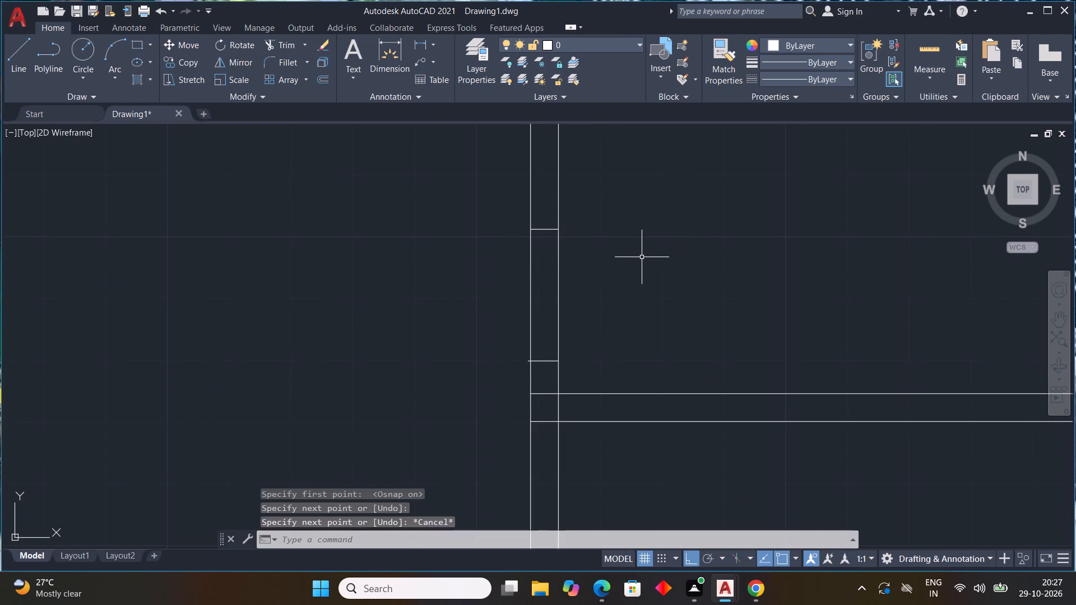
# Trim the lower jamb line's overhanging ends and cut away the vertical partition's lines between the two jamb lines.
pyautogui.press('t')
pyautogui.write('R')
pyautogui.press('space')
pyautogui.scroll(3, 545, 385)
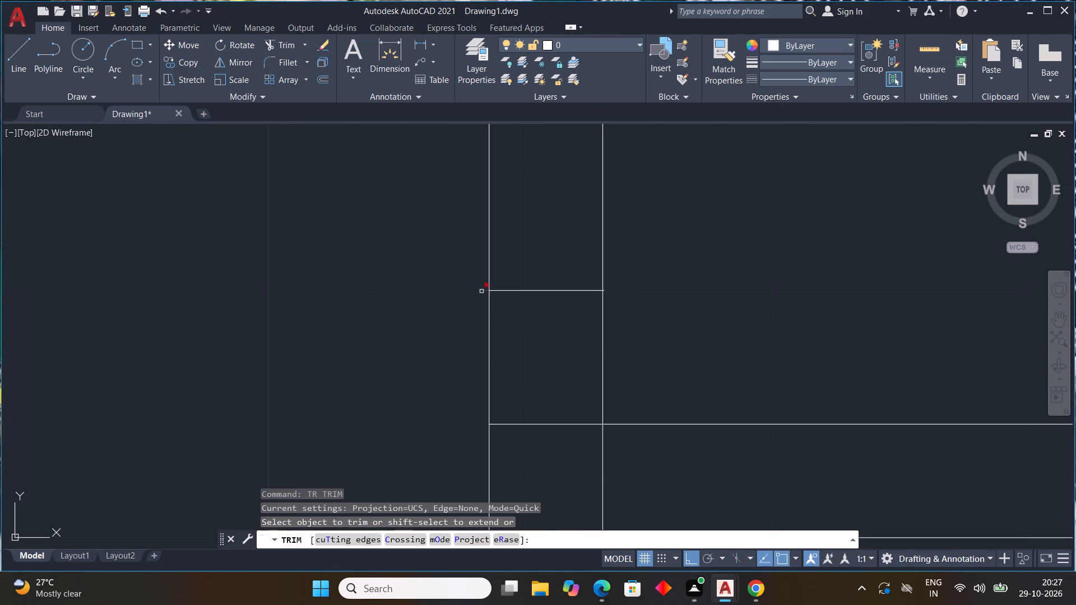
pyautogui.click(481, 291)
pyautogui.scroll(3, 608, 292)
pyautogui.click(595, 281)
pyautogui.scroll(-5, 607, 285)
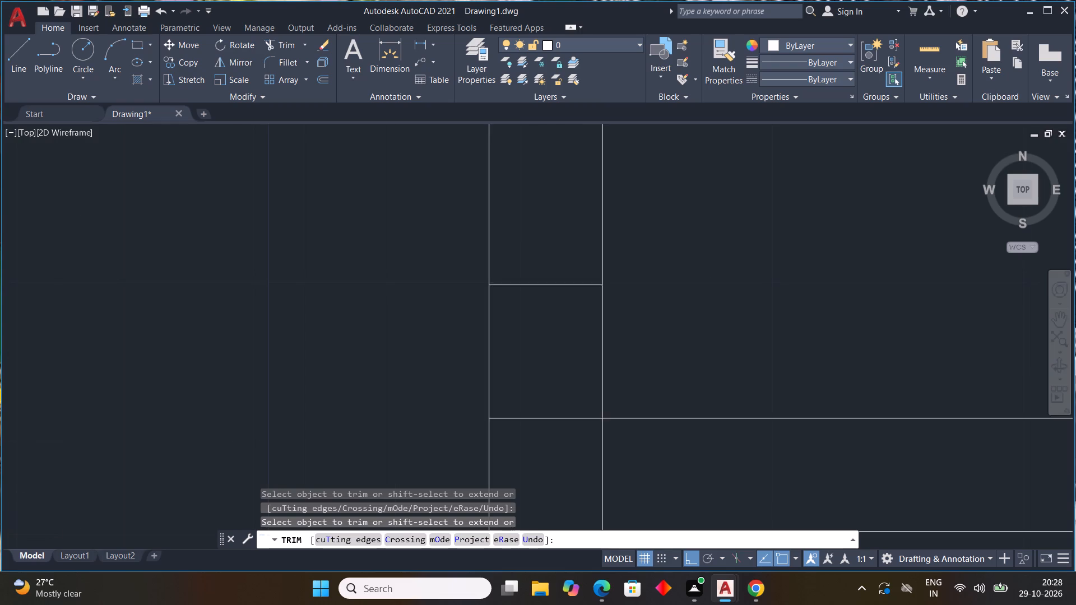
pyautogui.scroll(-4, 627, 280)
pyautogui.moveTo(643, 255); pyautogui.dragTo(583, 259)
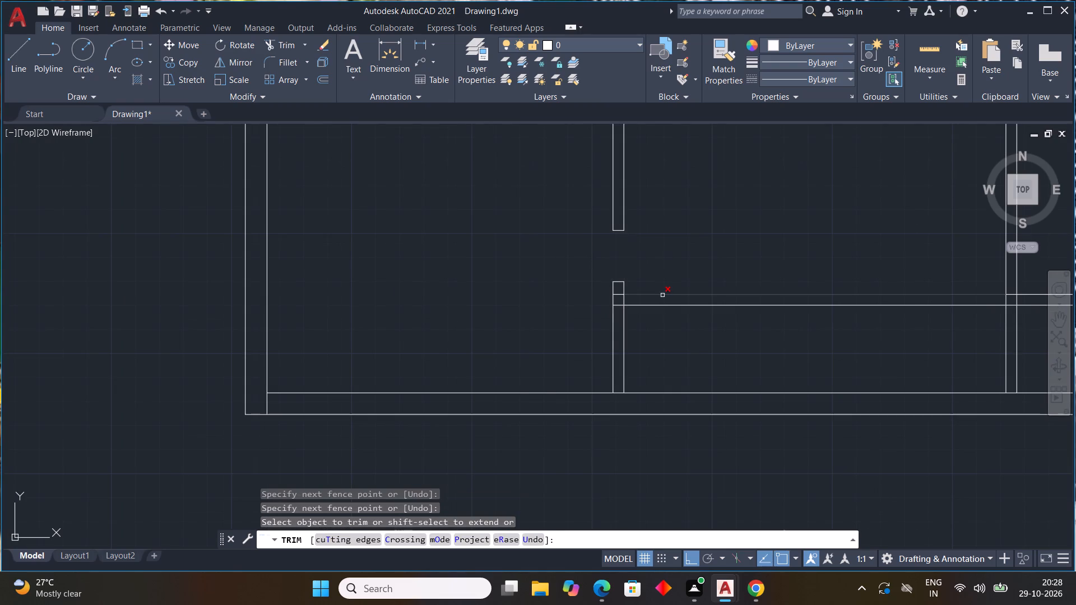
# Trim the horizontal partition's upper line inside the left vertical partition and remove the vertical partition's lines below the junction.
pyautogui.scroll(3, 641, 309)
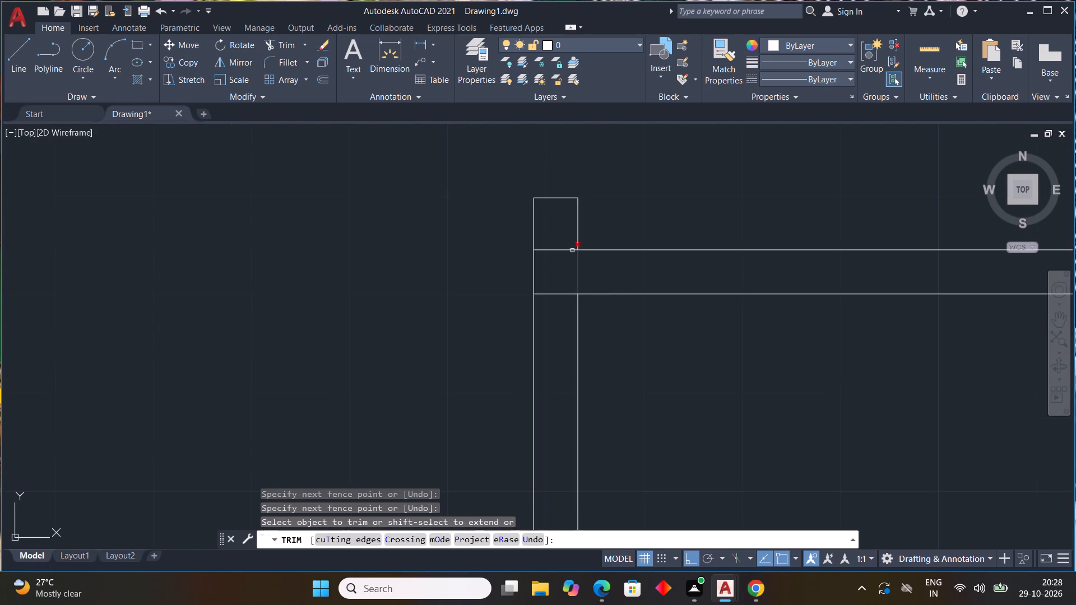
pyautogui.click(572, 250)
pyautogui.scroll(-4, 596, 257)
pyautogui.moveTo(632, 274); pyautogui.dragTo(608, 277, button='middle')
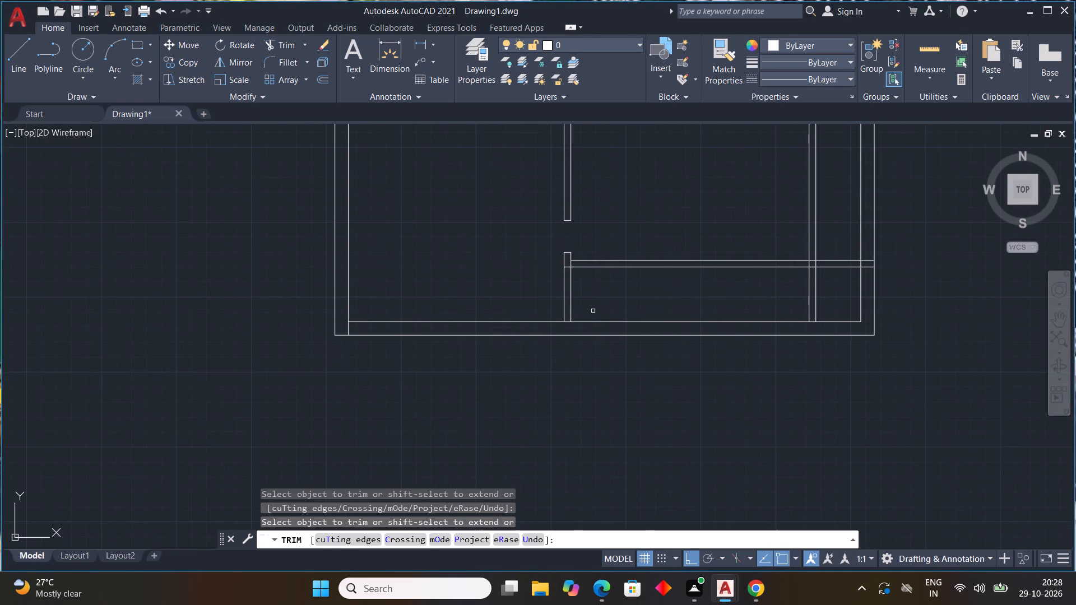
pyautogui.moveTo(592, 300); pyautogui.dragTo(555, 296)
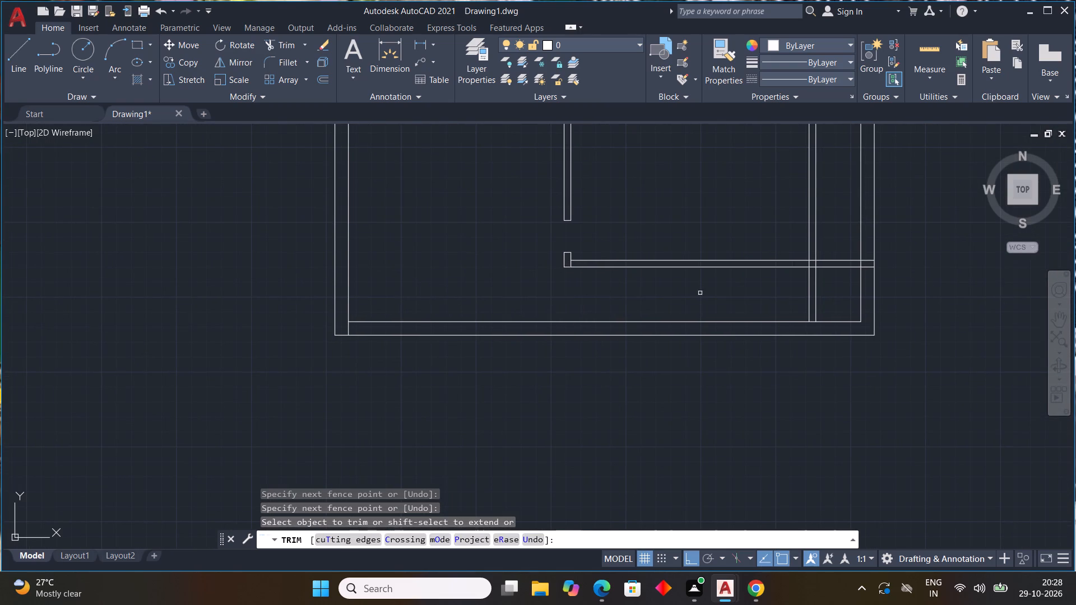
# Trim the horizontal and right vertical partitions to a clean corner, removing the overruns toward the outer walls and the overlapping inner lines.
pyautogui.moveTo(759, 292); pyautogui.dragTo(456, 330, button='middle')
pyautogui.moveTo(518, 282); pyautogui.dragTo(527, 318)
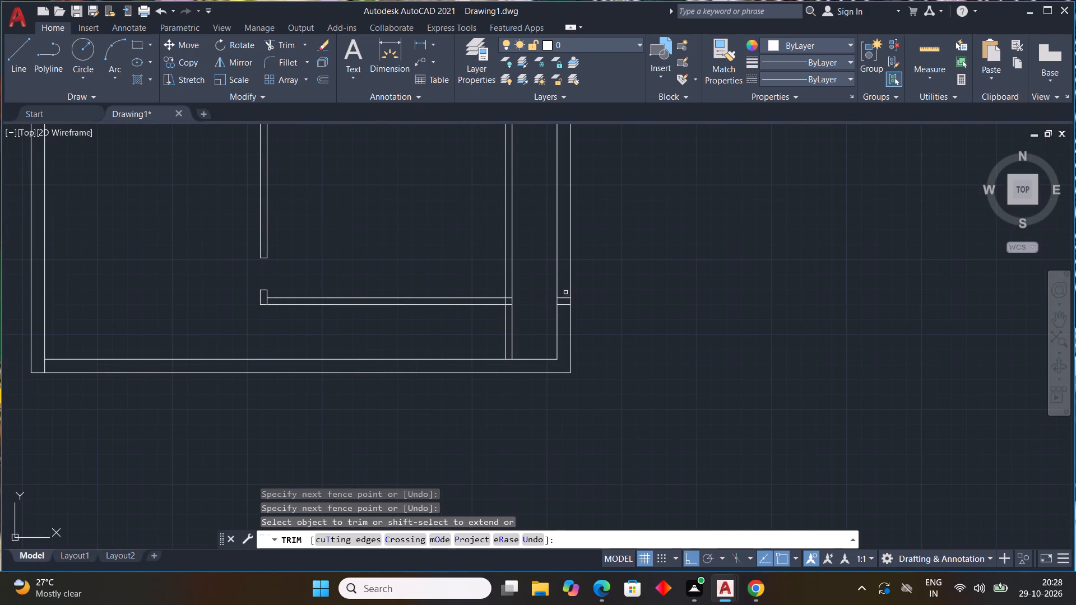
pyautogui.moveTo(565, 291); pyautogui.dragTo(565, 307)
pyautogui.moveTo(536, 327); pyautogui.dragTo(481, 328)
pyautogui.scroll(4, 504, 302)
pyautogui.moveTo(532, 267); pyautogui.dragTo(495, 296)
pyautogui.scroll(-4, 539, 299)
pyautogui.moveTo(567, 265); pyautogui.dragTo(566, 270, button='middle')
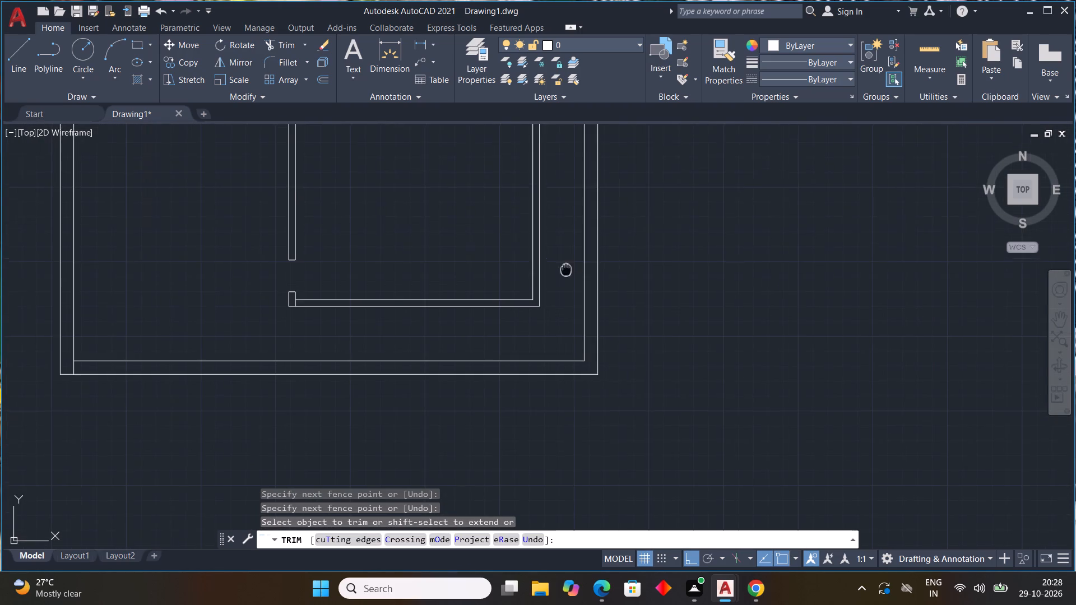
# Trim the room's top wall lines between the two jamb lines to open the doorway, and finish trimming.
pyautogui.moveTo(566, 270); pyautogui.dragTo(571, 366, button='middle')
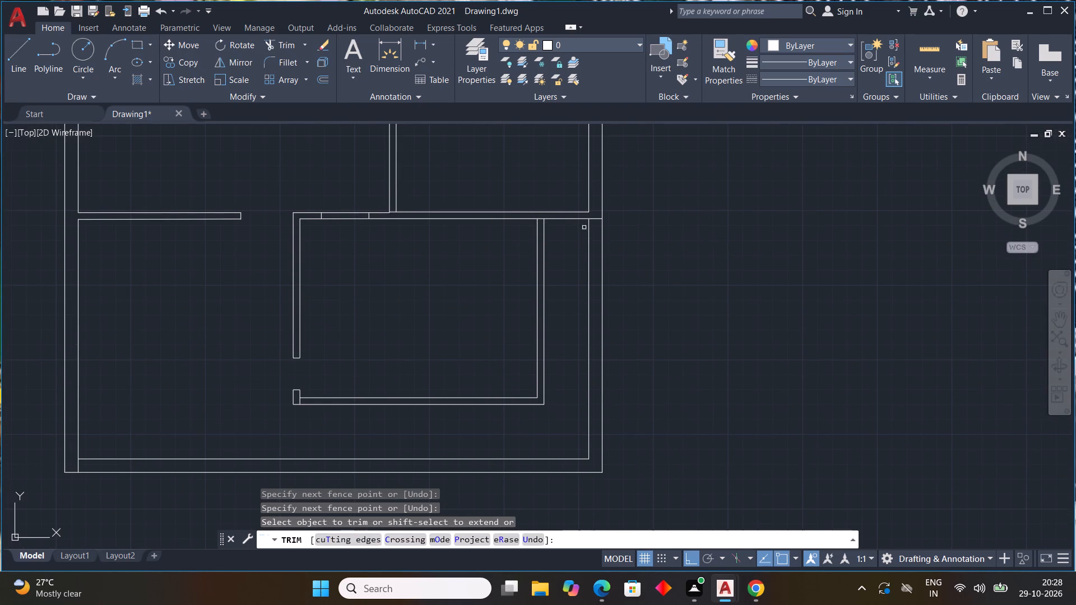
pyautogui.moveTo(565, 230); pyautogui.dragTo(582, 258, button='middle')
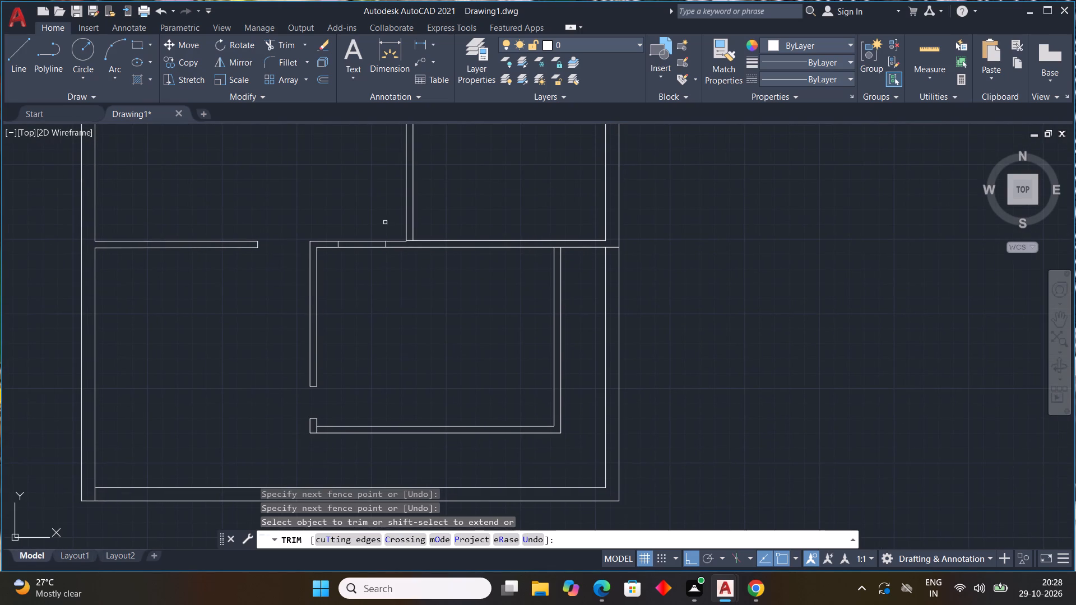
pyautogui.moveTo(368, 221); pyautogui.dragTo(367, 272)
pyautogui.press('Escape')
pyautogui.press('Escape')
pyautogui.press('Escape')
pyautogui.press('Escape')
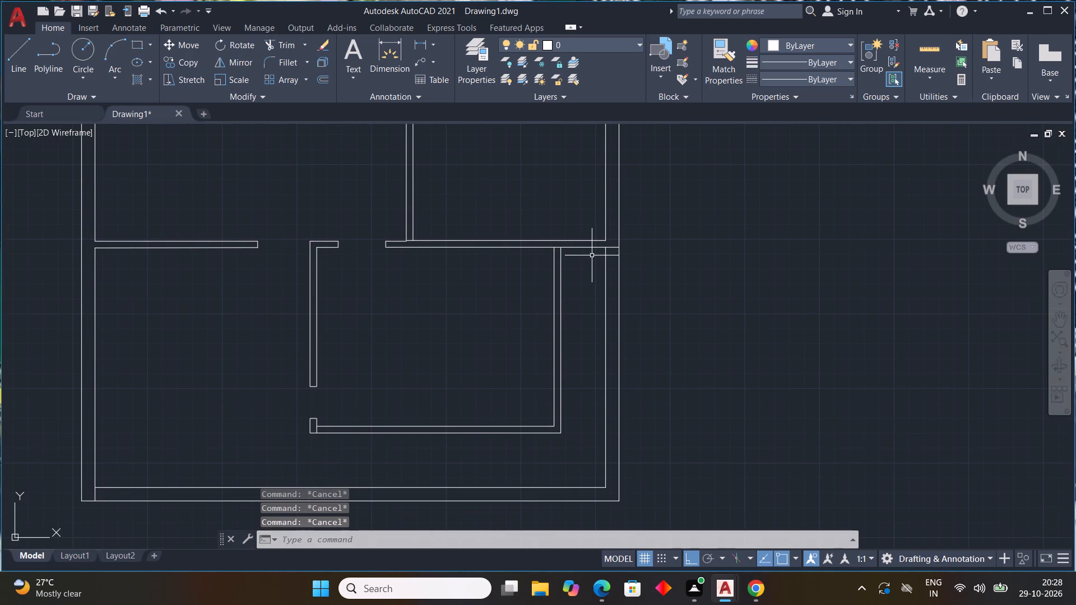
# Stretch the top end of the right vertical partition's outer line up to the upper line of the room's top wall.
pyautogui.scroll(2, 592, 255)
pyautogui.click(513, 238)
pyautogui.moveTo(514, 232); pyautogui.dragTo(516, 226)
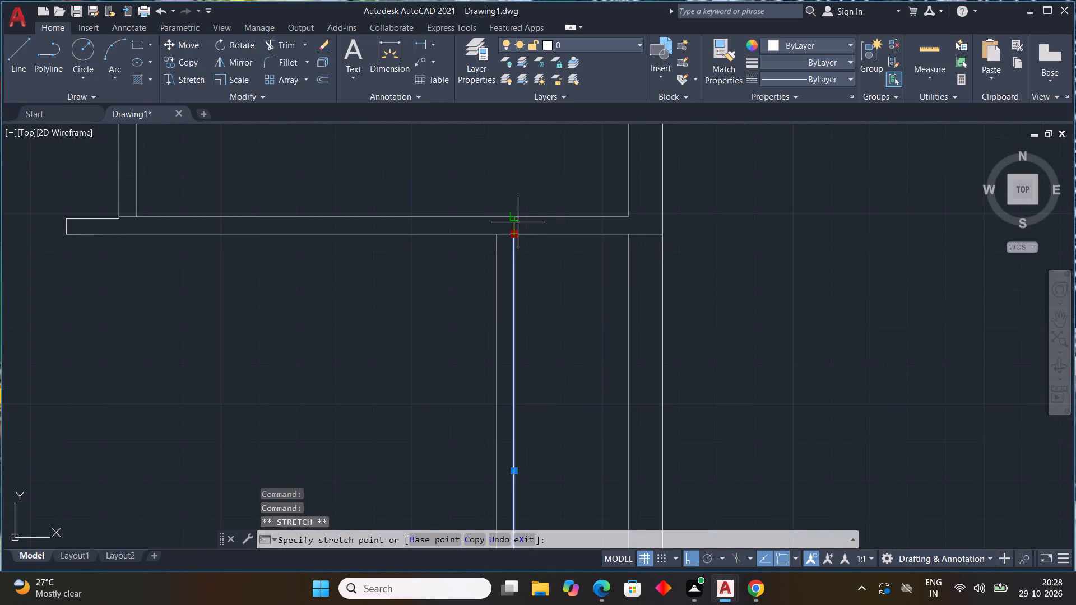
pyautogui.click(516, 220)
pyautogui.press('Escape')
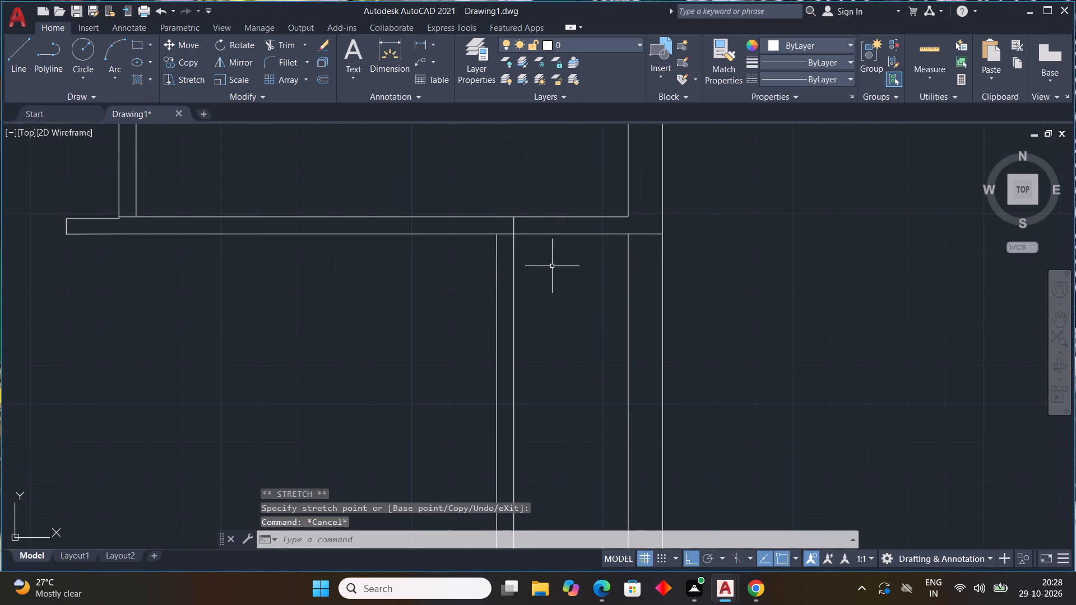
# Trim the top wall's lower line between the right vertical partition's two faces, and finish trimming.
pyautogui.write('TR')
pyautogui.press('space')
pyautogui.click(508, 234)
pyautogui.scroll(-3, 595, 260)
pyautogui.moveTo(685, 280); pyautogui.dragTo(683, 211, button='middle')
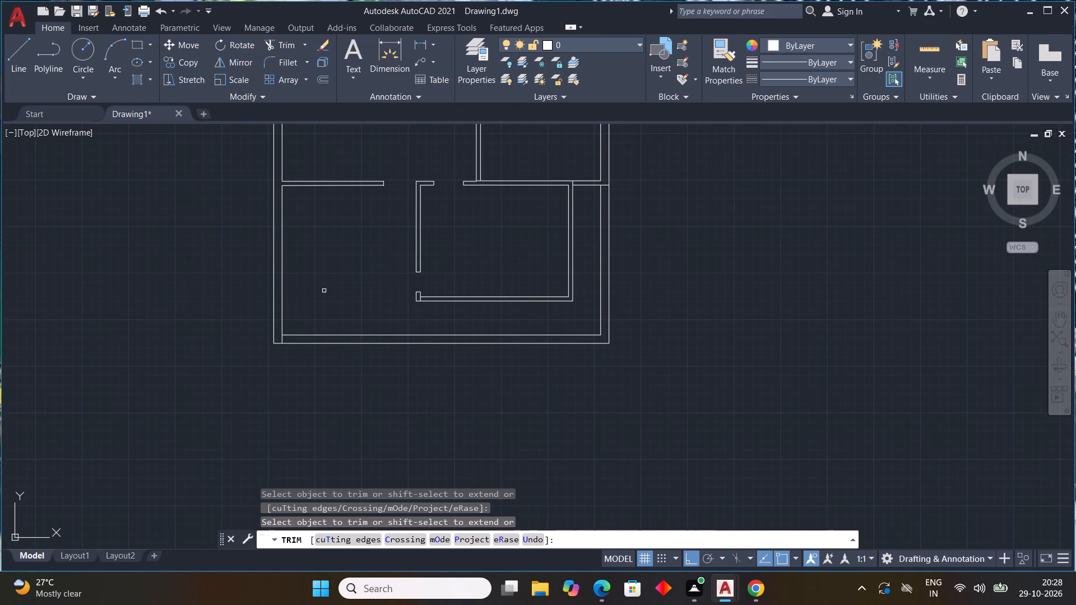
pyautogui.scroll(-1, 324, 291)
pyautogui.moveTo(324, 291); pyautogui.dragTo(346, 326, button='middle')
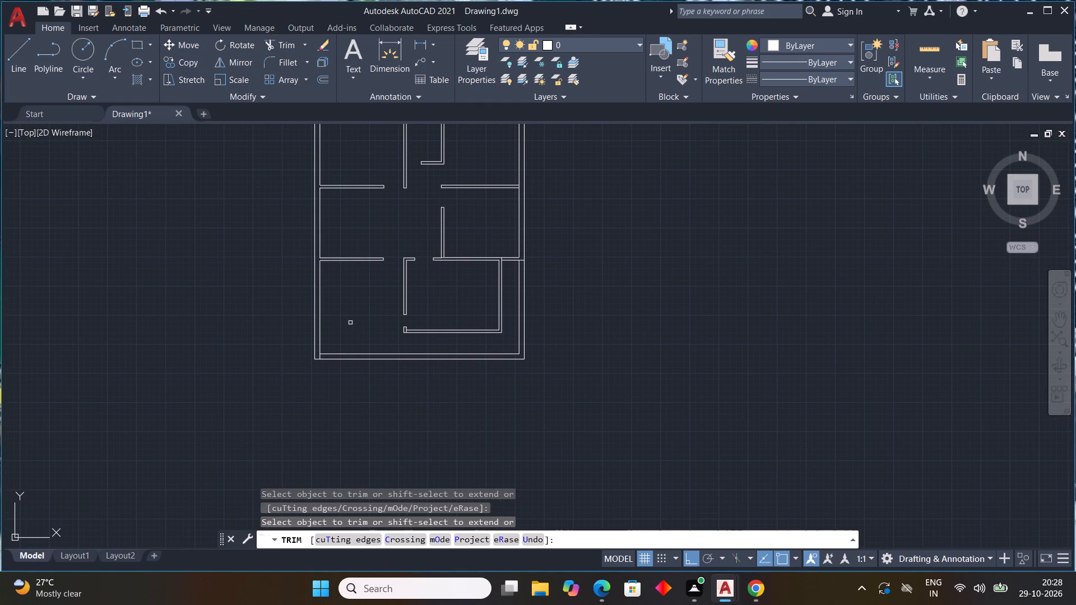
pyautogui.press('Escape')
pyautogui.press('Escape')
pyautogui.press('Escape')
pyautogui.press('Escape')
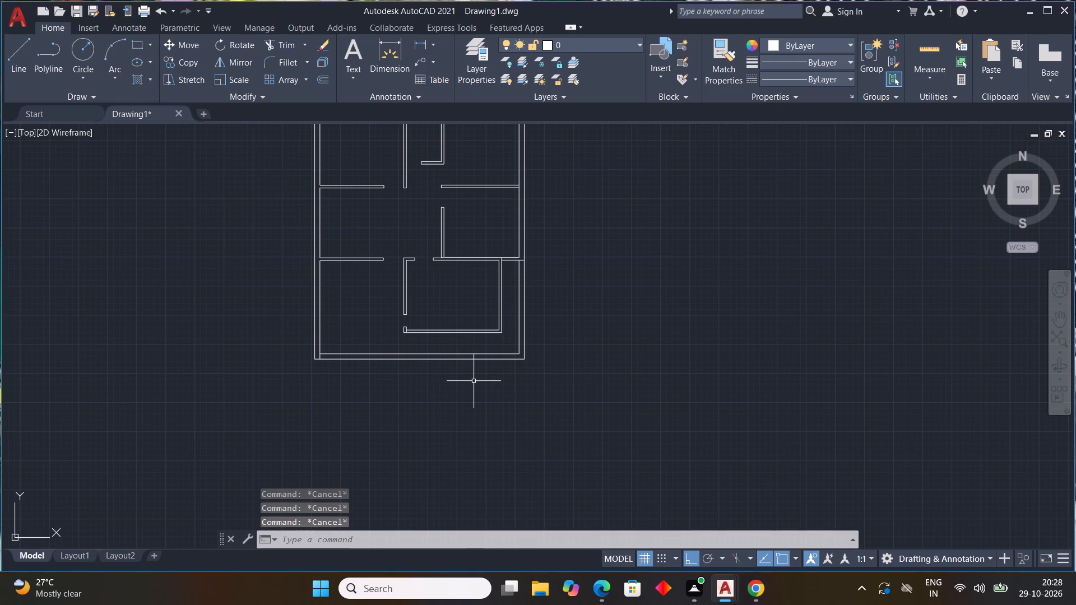
# Draw a vertical line across the bottom outer wall, aligned with the left face of the short partition stub above.
pyautogui.write('L')
pyautogui.press('space')
pyautogui.scroll(3, 396, 339)
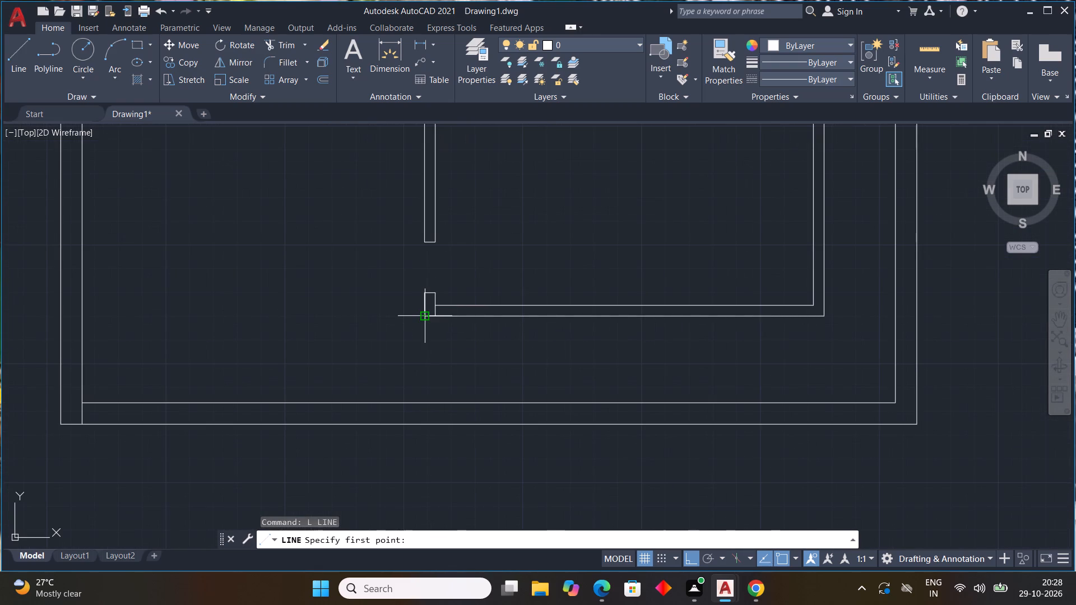
pyautogui.click(424, 401)
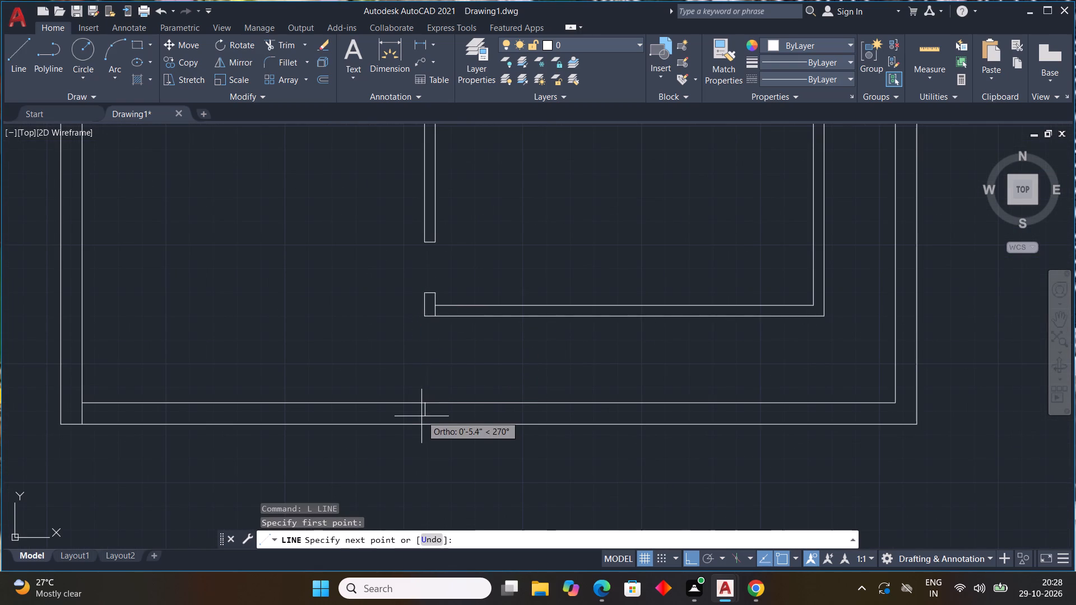
pyautogui.click(424, 423)
pyautogui.press('Escape')
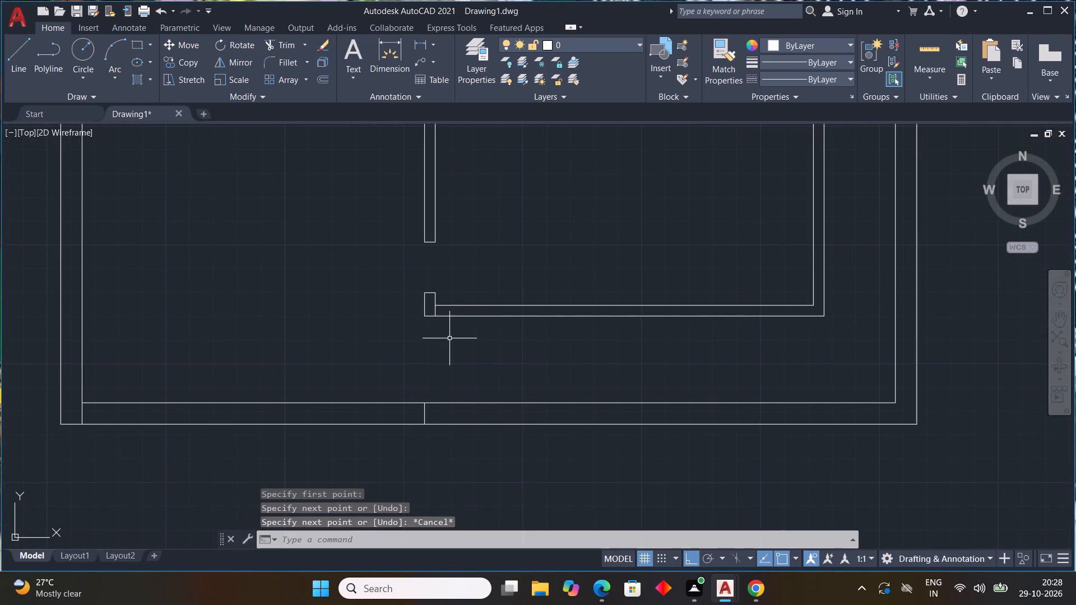
# Trim the lower partition stub's right face between the two lines of the room's bottom wall, and finish trimming.
pyautogui.write('TR')
pyautogui.press('space')
pyautogui.scroll(2, 463, 305)
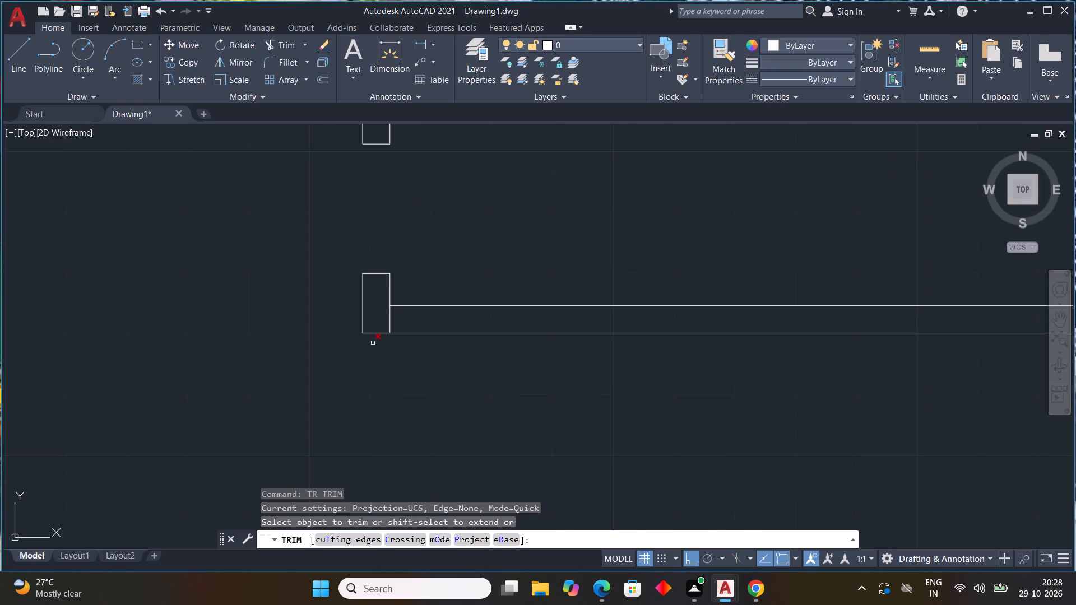
pyautogui.click(391, 324)
pyautogui.scroll(-4, 422, 373)
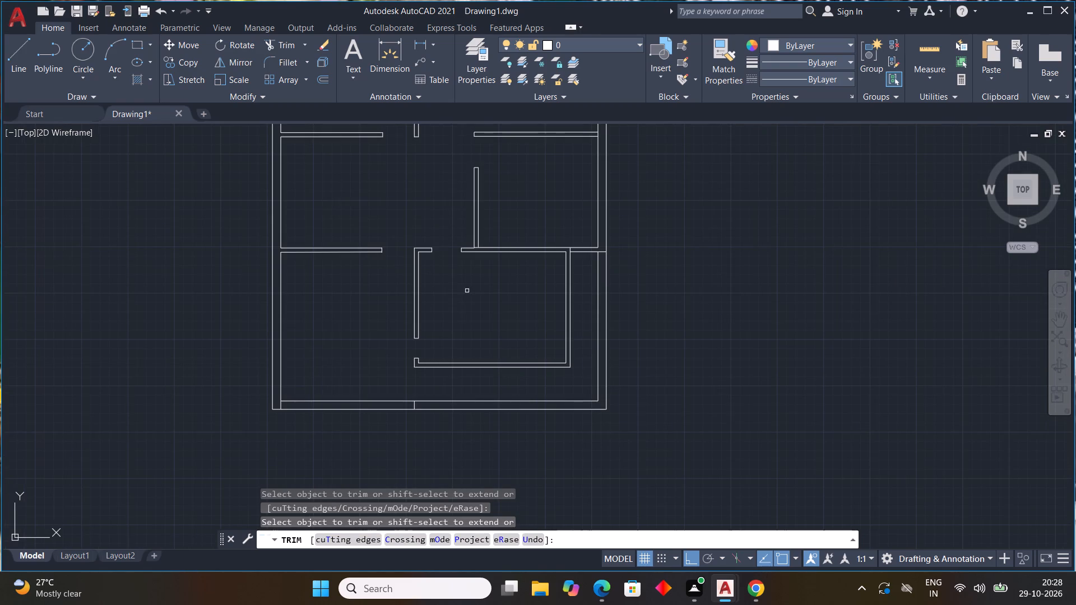
pyautogui.moveTo(467, 288); pyautogui.dragTo(503, 346, button='middle')
pyautogui.moveTo(504, 345); pyautogui.dragTo(511, 338, button='middle')
pyautogui.moveTo(488, 346); pyautogui.dragTo(488, 347, button='middle')
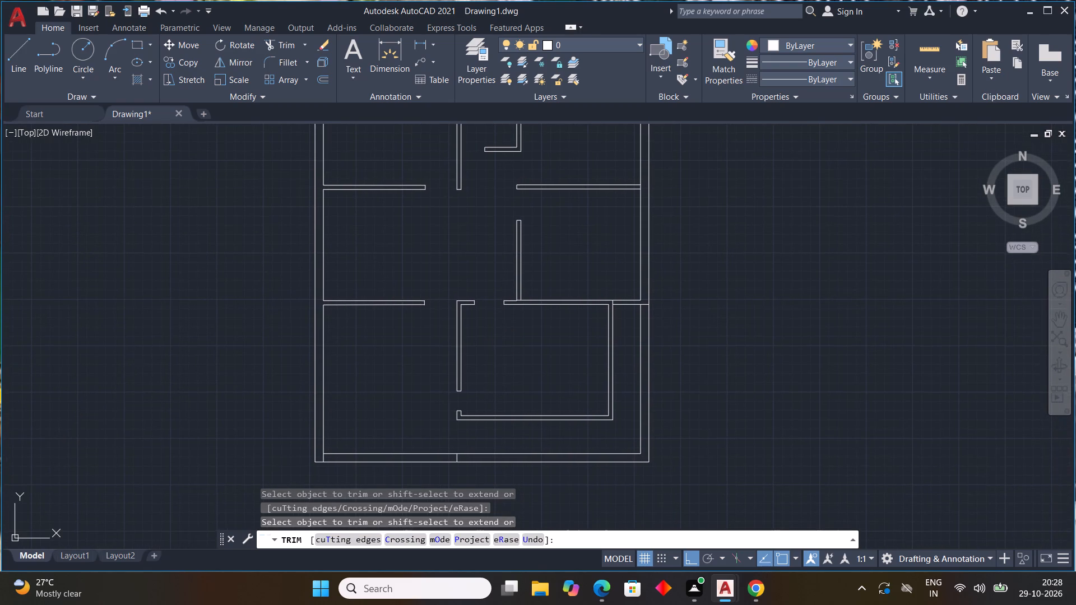
pyautogui.moveTo(488, 347); pyautogui.dragTo(499, 348, button='middle')
pyautogui.press('Escape')
pyautogui.press('Escape')
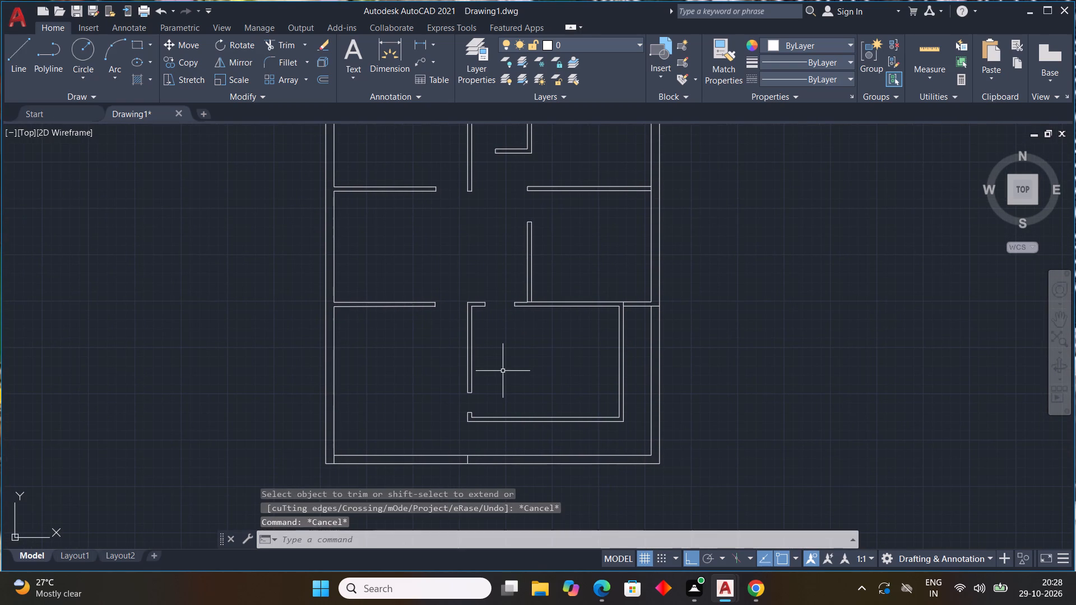
# Draw a horizontal line across the room's left partition, slightly above its lower end at the door opening.
pyautogui.press('l')
pyautogui.press('space')
pyautogui.scroll(3, 469, 380)
pyautogui.moveTo(481, 386); pyautogui.dragTo(512, 318, button='middle')
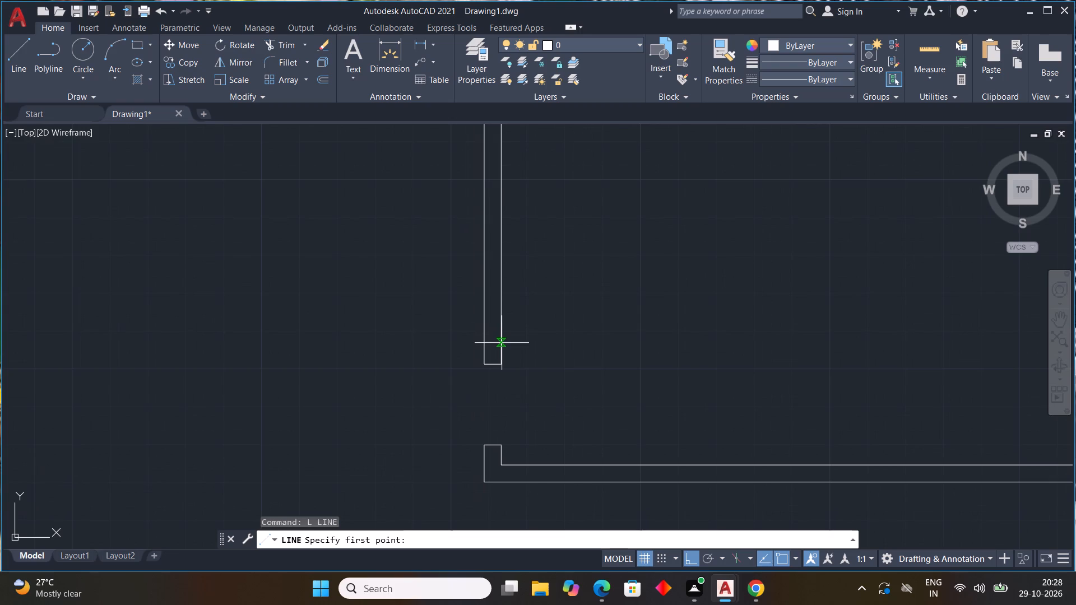
pyautogui.click(502, 335)
pyautogui.click(485, 337)
pyautogui.press('Escape')
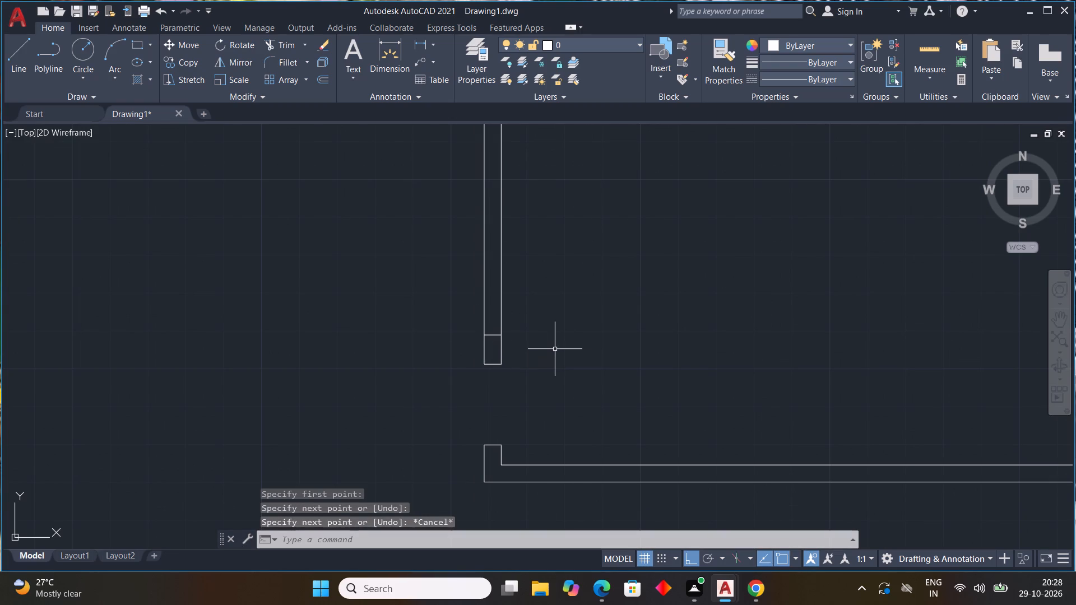
# Trim the left partition's faces below the new line and remove the leftover end line to widen the door opening.
pyautogui.write('TR')
pyautogui.press('space')
pyautogui.moveTo(542, 351); pyautogui.dragTo(442, 356)
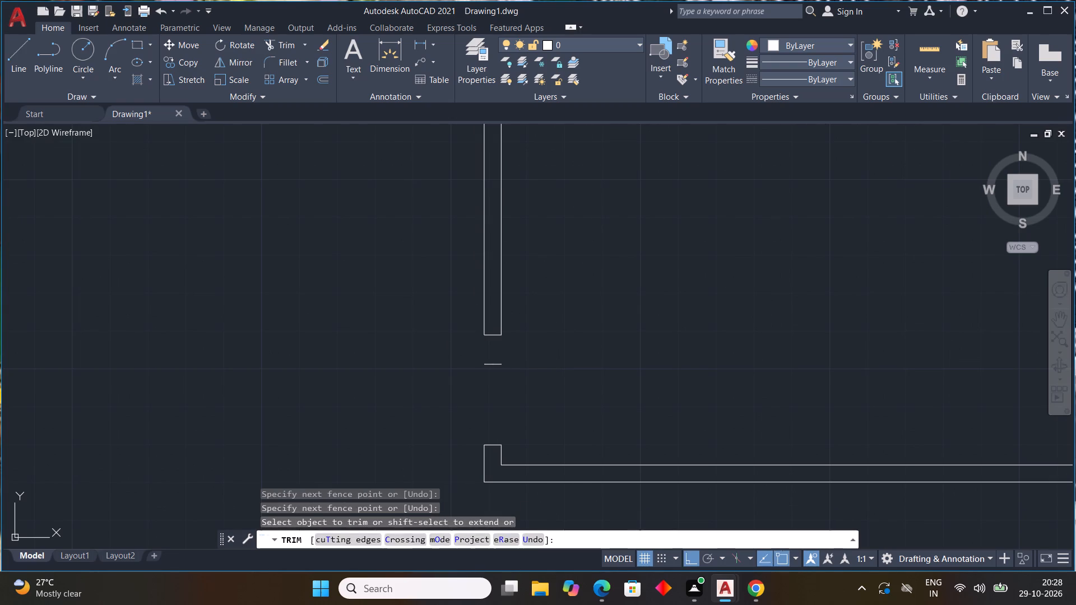
pyautogui.click(491, 361)
pyautogui.moveTo(496, 365); pyautogui.dragTo(485, 379)
pyautogui.scroll(-3, 564, 376)
pyautogui.press('Escape')
pyautogui.press('Escape')
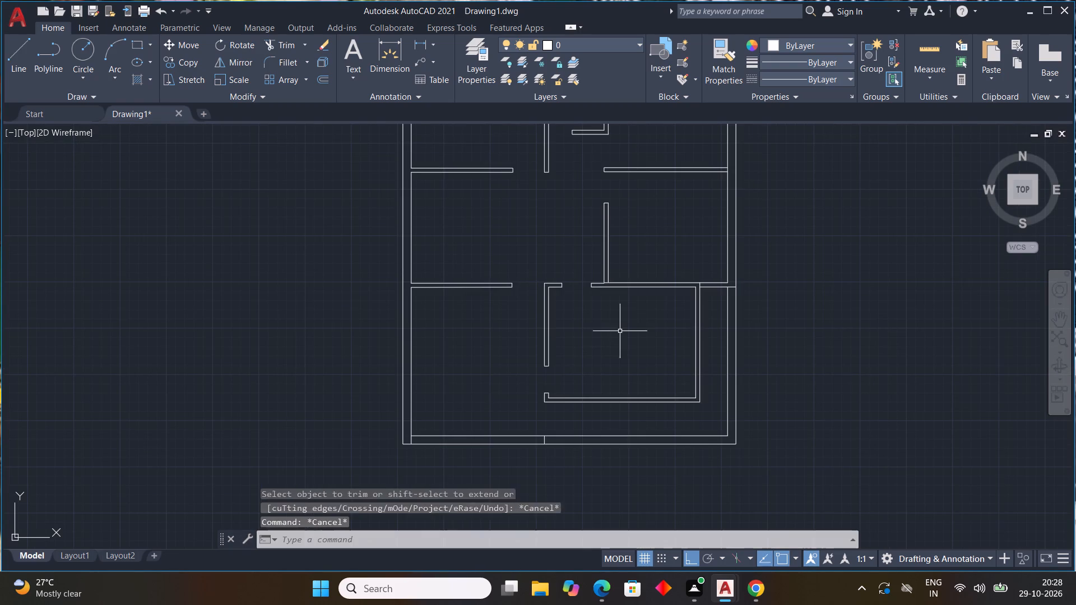
pyautogui.press('Escape')
pyautogui.press('Escape')
pyautogui.press('Escape')
pyautogui.press('Escape')
pyautogui.press('Escape')
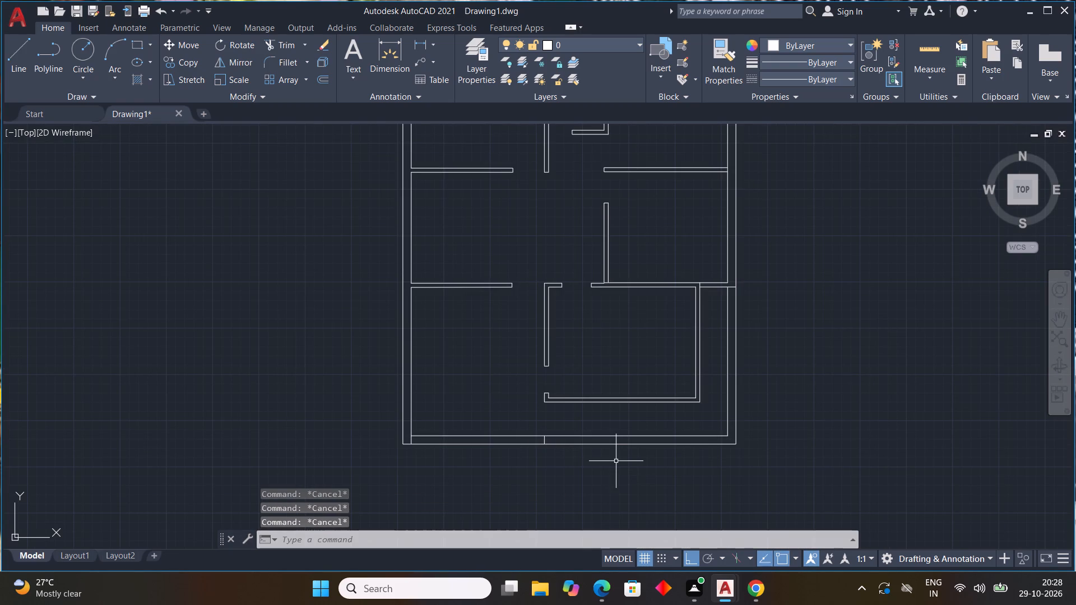
# Trim both lines of the bottom outer wall between the left outer wall and the vertical line below the partition stub.
pyautogui.write('TR')
pyautogui.press('space')
pyautogui.moveTo(504, 403); pyautogui.dragTo(460, 470)
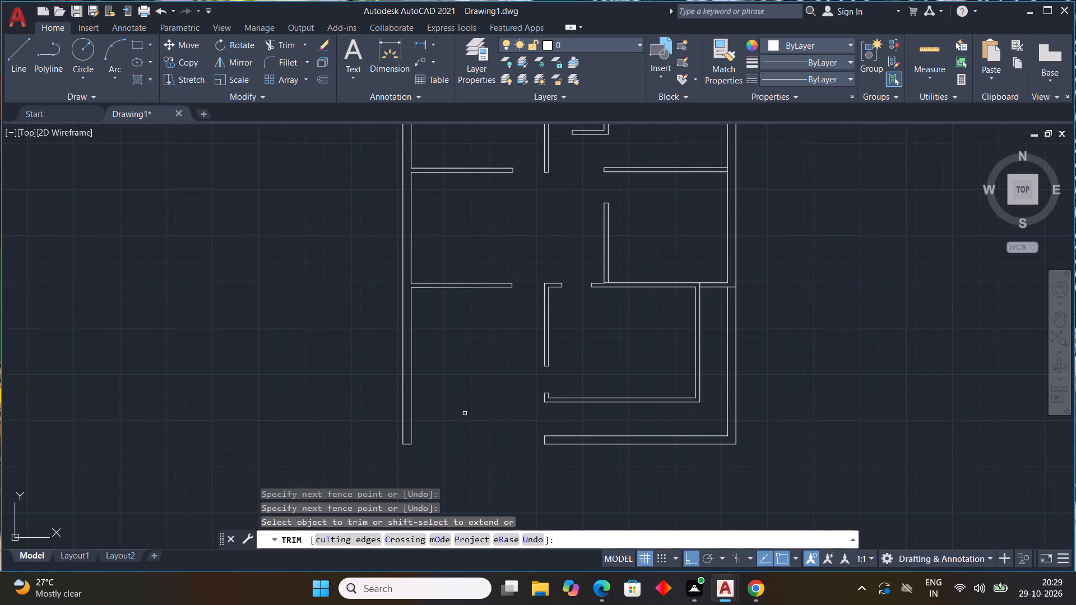
pyautogui.scroll(-1, 461, 384)
pyautogui.moveTo(461, 387); pyautogui.dragTo(459, 416, button='middle')
pyautogui.scroll(4, 513, 448)
pyautogui.scroll(-1, 514, 433)
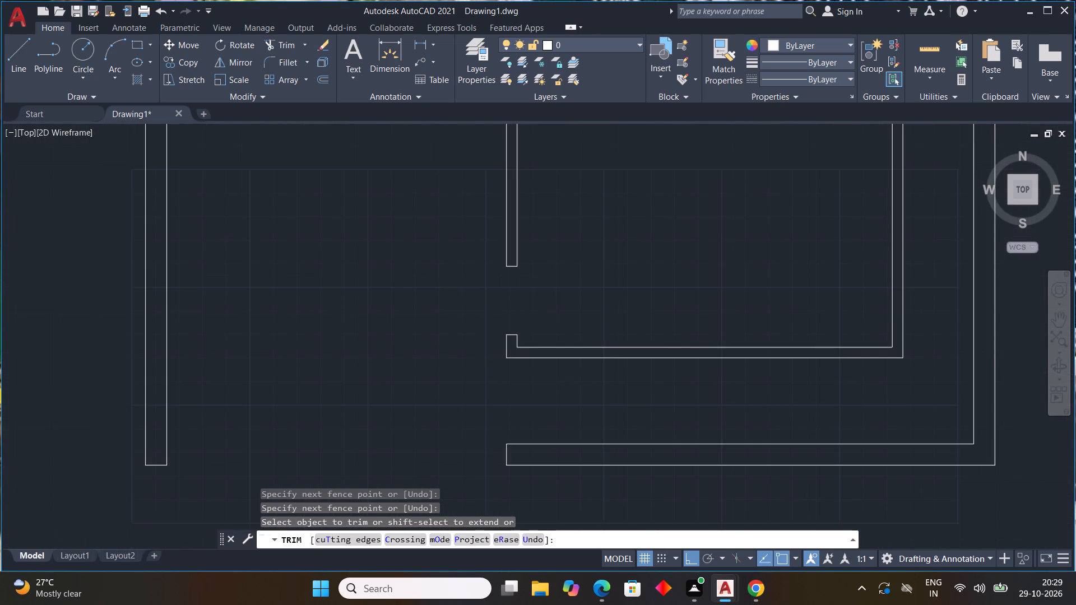
pyautogui.scroll(4, 505, 440)
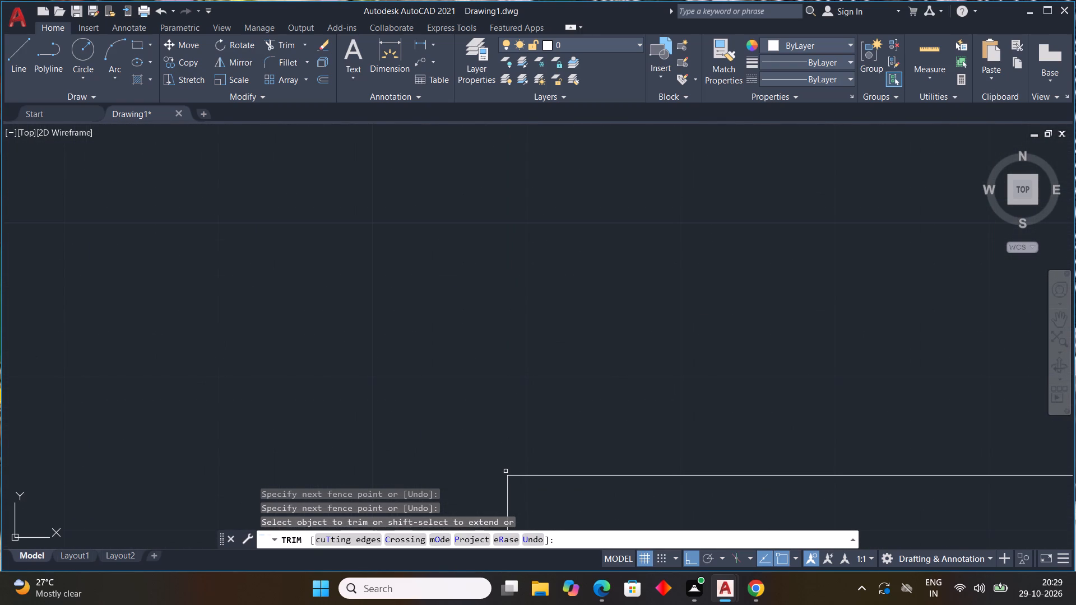
pyautogui.click(505, 472)
pyautogui.scroll(-4, 505, 381)
pyautogui.click(495, 379)
pyautogui.scroll(-2, 494, 381)
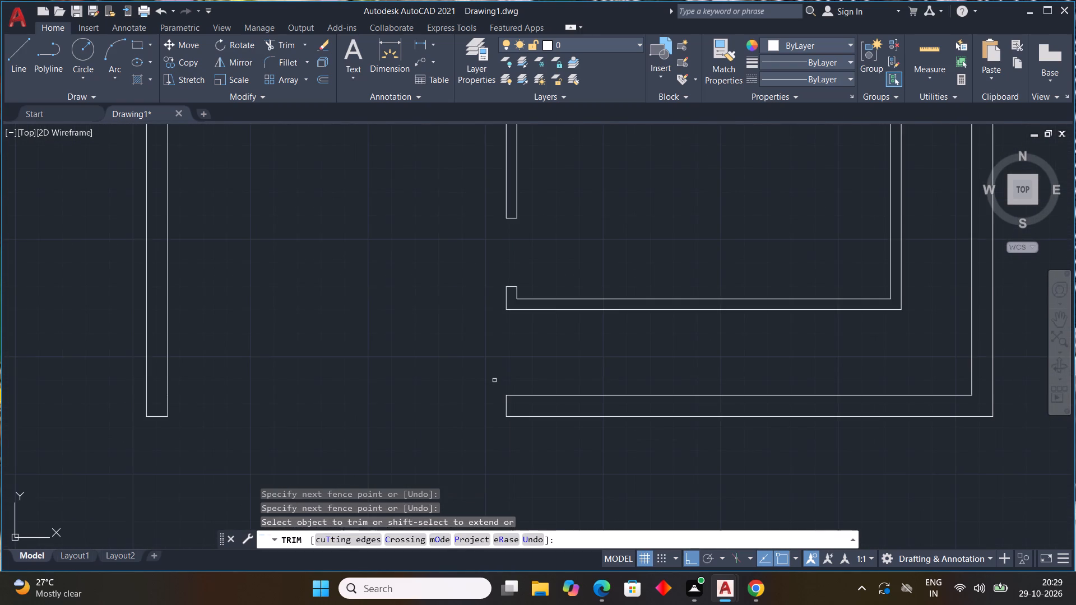
pyautogui.scroll(-2, 494, 381)
pyautogui.moveTo(480, 375); pyautogui.dragTo(481, 401, button='middle')
pyautogui.scroll(4, 469, 367)
pyautogui.press('Escape')
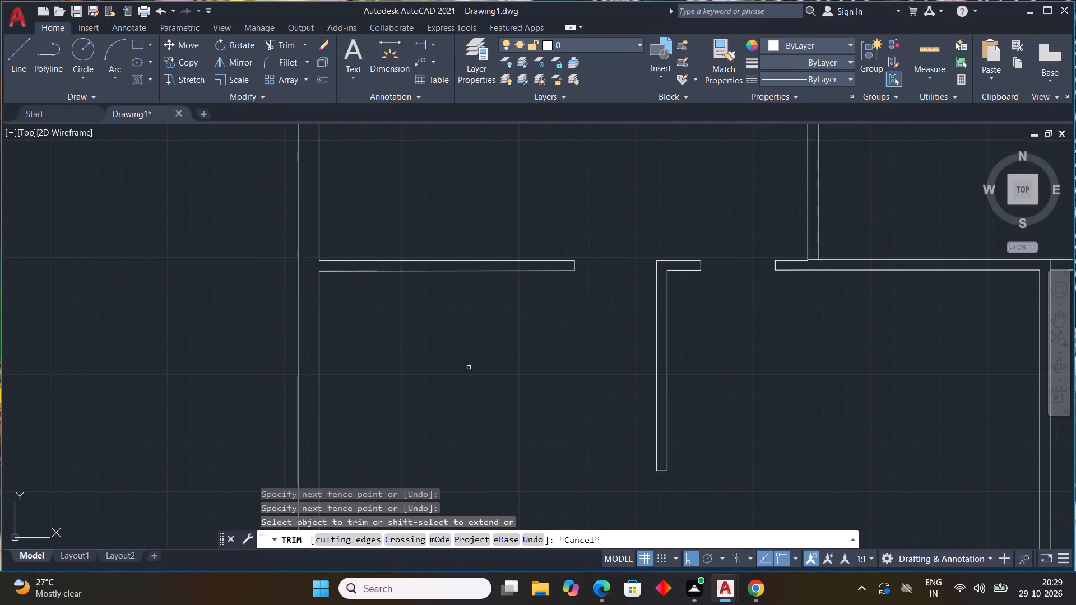
pyautogui.press('Escape')
pyautogui.press('Escape')
pyautogui.press('Escape')
pyautogui.press('Escape')
pyautogui.press('Escape')
pyautogui.press('Escape')
# Offset the left outer wall's inner line 6' inward in the middle-left room.
pyautogui.moveTo(469, 367); pyautogui.dragTo(471, 419, button='middle')
pyautogui.scroll(-2, 464, 405)
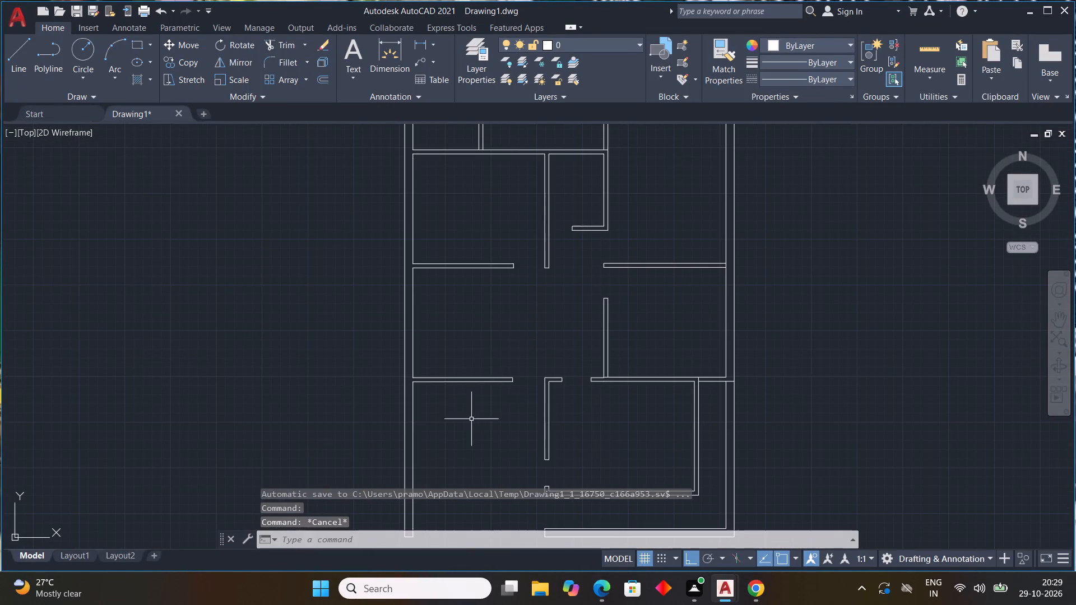
pyautogui.write('OFF')
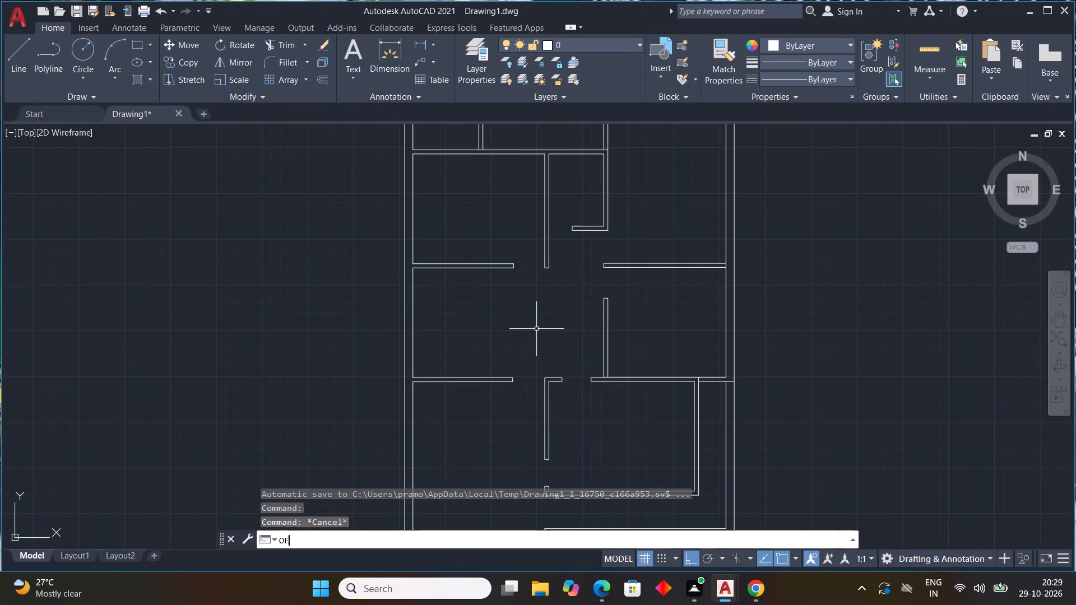
pyautogui.press('space')
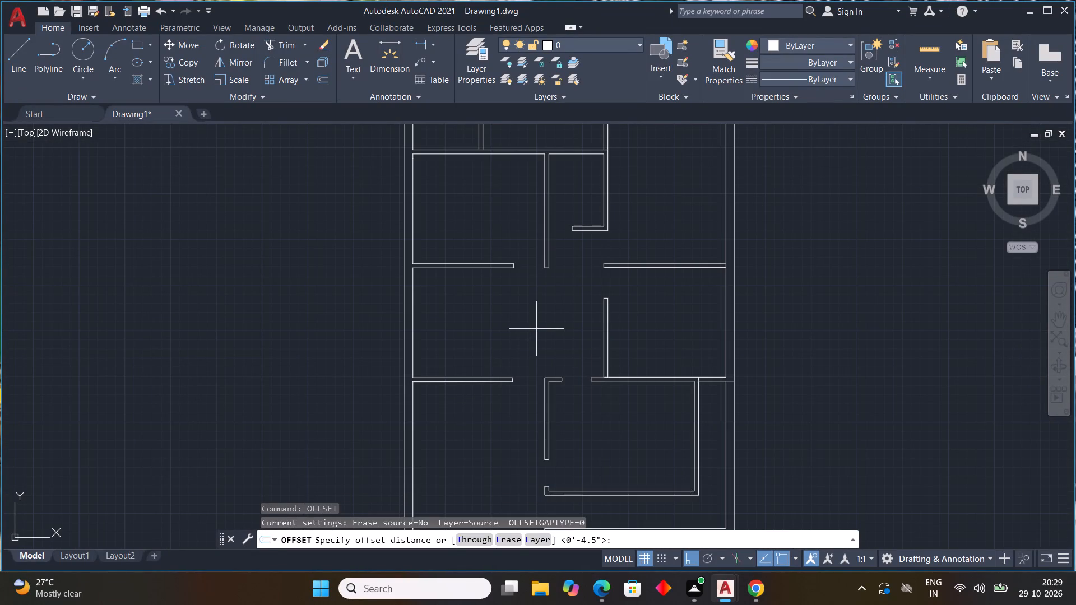
pyautogui.write("6'")
pyautogui.press('Return')
pyautogui.click(413, 318)
pyautogui.click(496, 328)
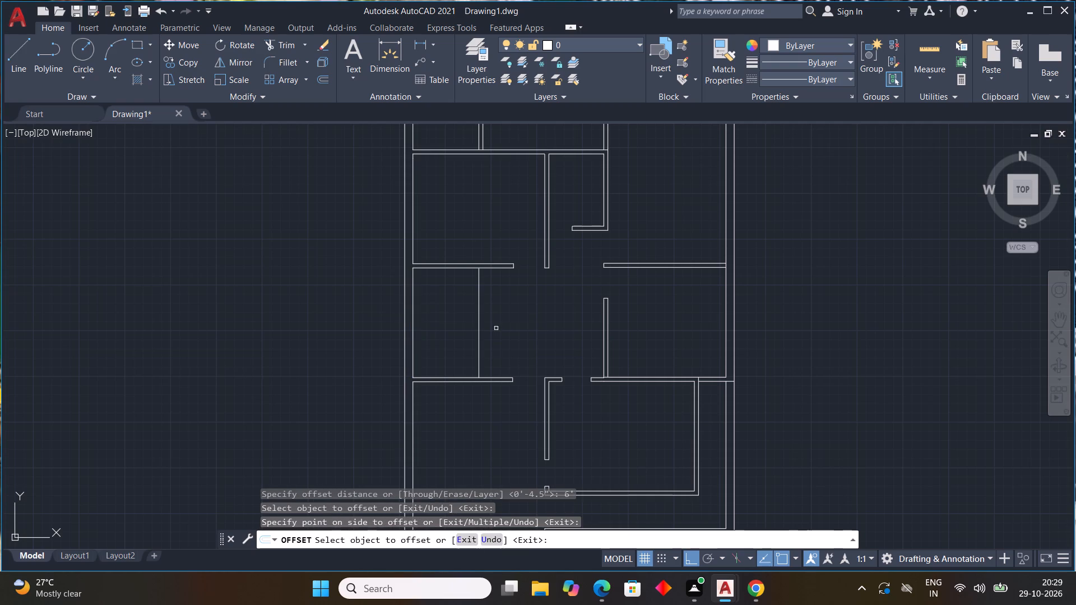
pyautogui.press('Escape')
pyautogui.press('Escape')
pyautogui.press('Escape')
pyautogui.press('Escape')
# Offset the new vertical line in the middle-left room 4.5" to the right to form a partition.
pyautogui.press('space')
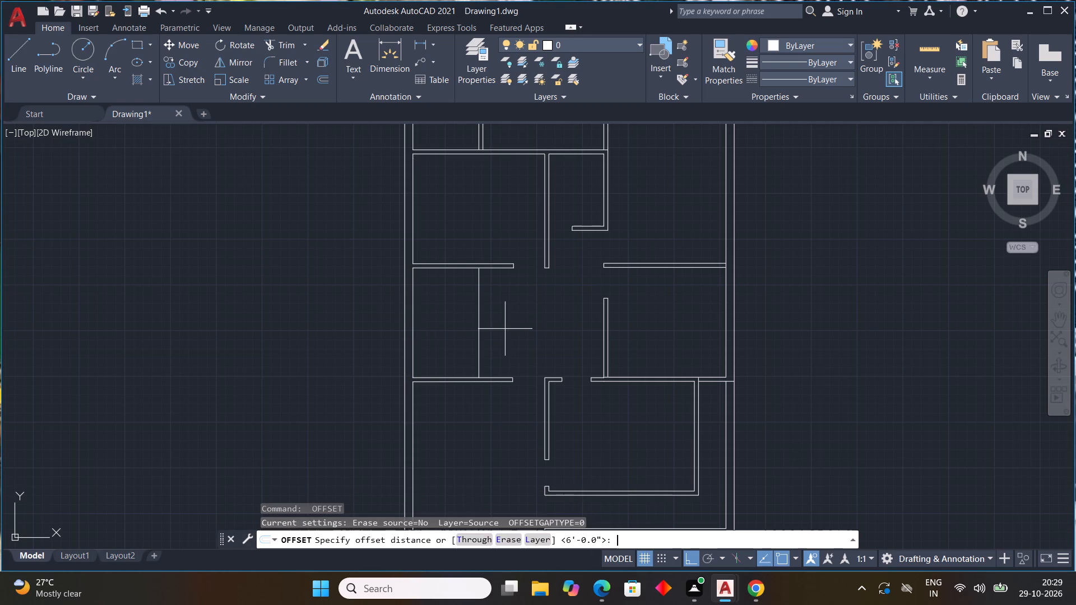
pyautogui.write('4')
pyautogui.write('.5"')
pyautogui.press('Return')
pyautogui.click(479, 319)
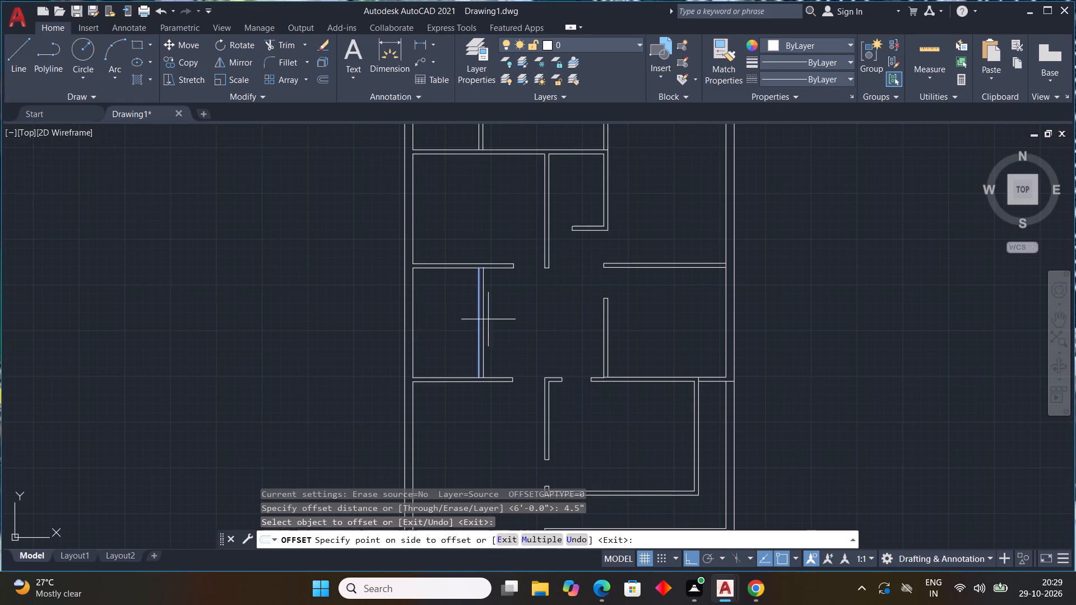
pyautogui.click(494, 319)
pyautogui.press('Escape')
pyautogui.press('Escape')
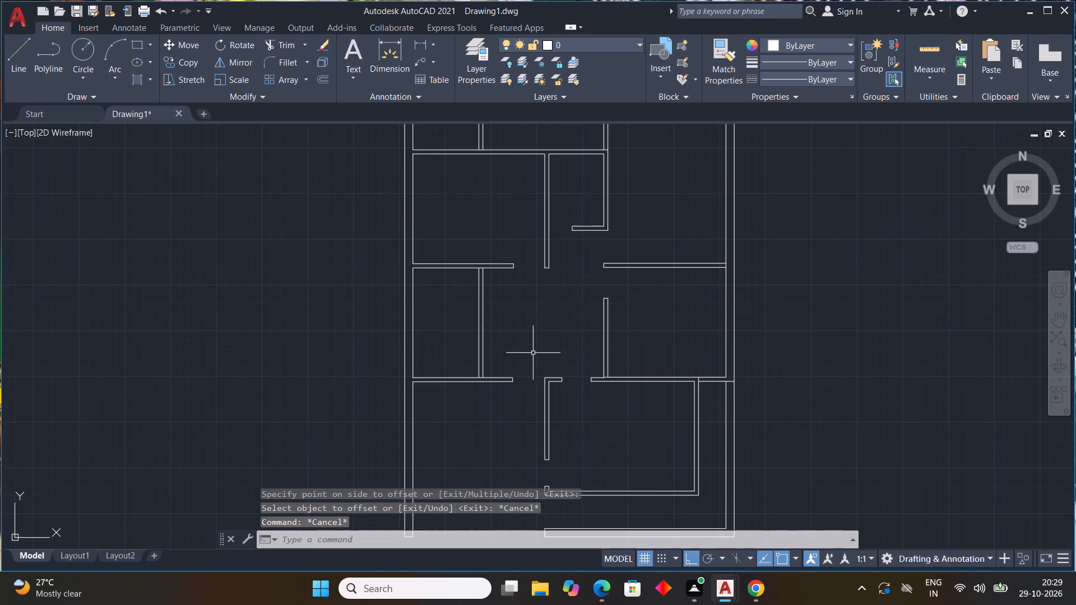
pyautogui.press('Escape')
# Stretch the lower end of the new partition's right line down to the lower line of the horizontal partition below.
pyautogui.scroll(3, 483, 374)
pyautogui.click(482, 376)
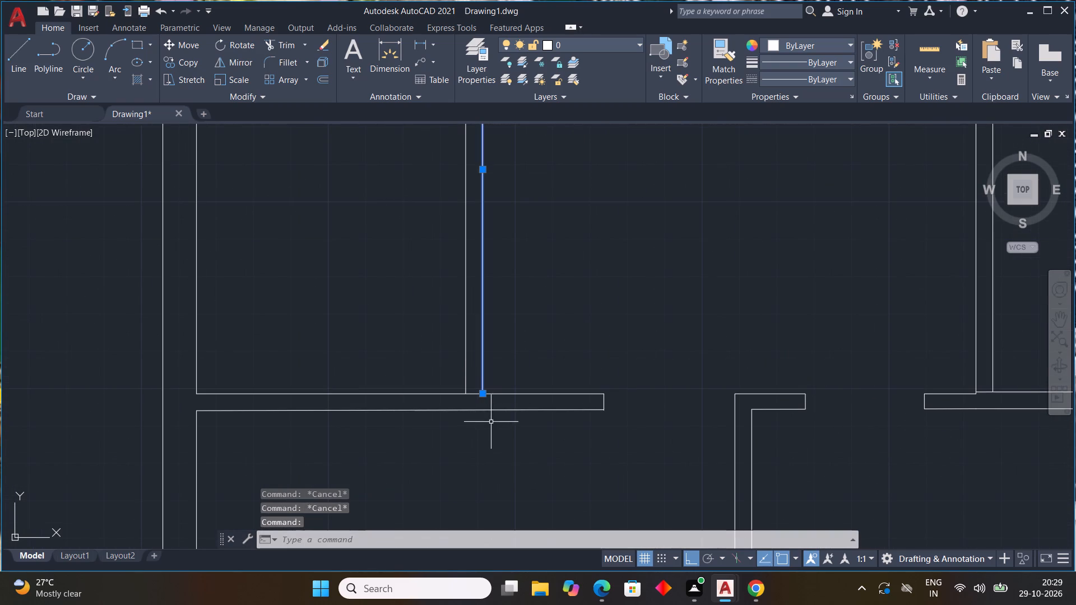
pyautogui.click(483, 395)
pyautogui.click(485, 410)
pyautogui.moveTo(569, 297); pyautogui.dragTo(578, 378, button='middle')
pyautogui.scroll(-1, 571, 338)
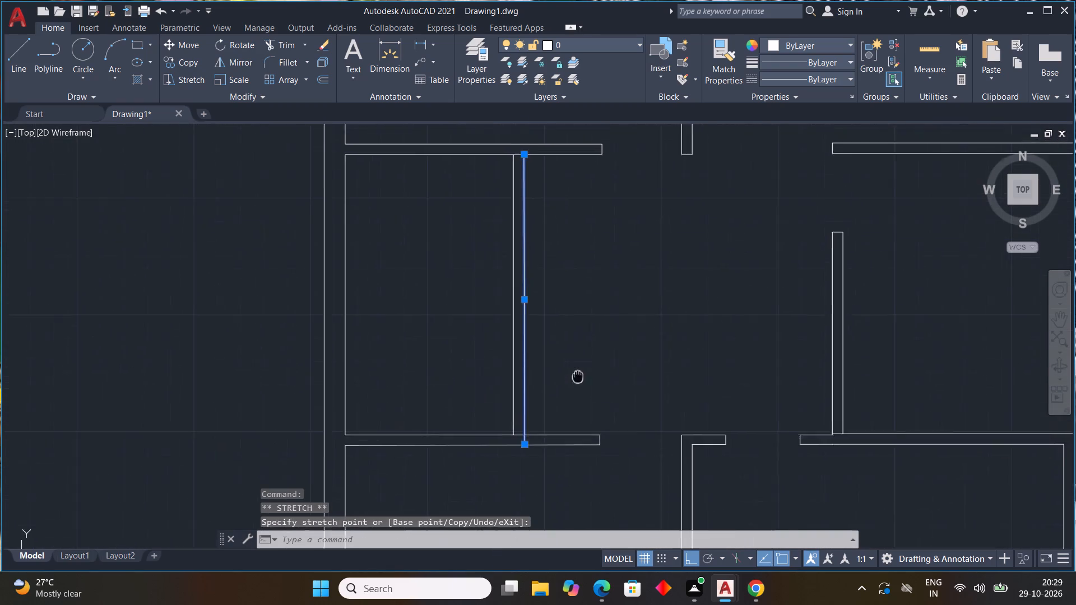
pyautogui.scroll(-1, 578, 378)
pyautogui.moveTo(578, 378); pyautogui.dragTo(582, 394, button='middle')
pyautogui.press('Escape')
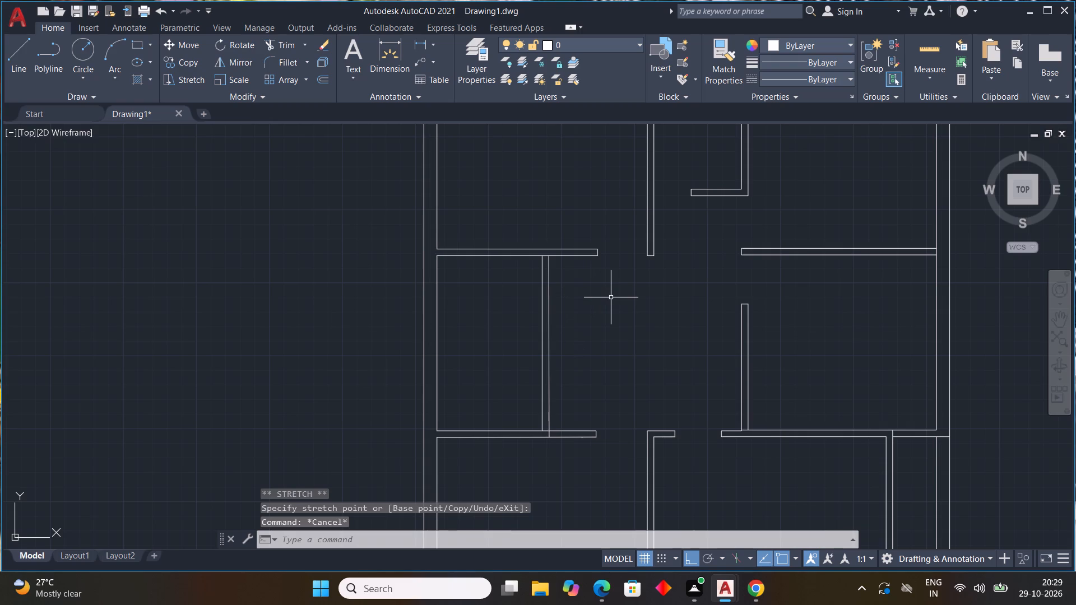
# Trim the adjoining horizontal wall lines between the new partition's two faces at its bottom and top junctions, and finish trimming.
pyautogui.press('t')
pyautogui.write('R')
pyautogui.press('space')
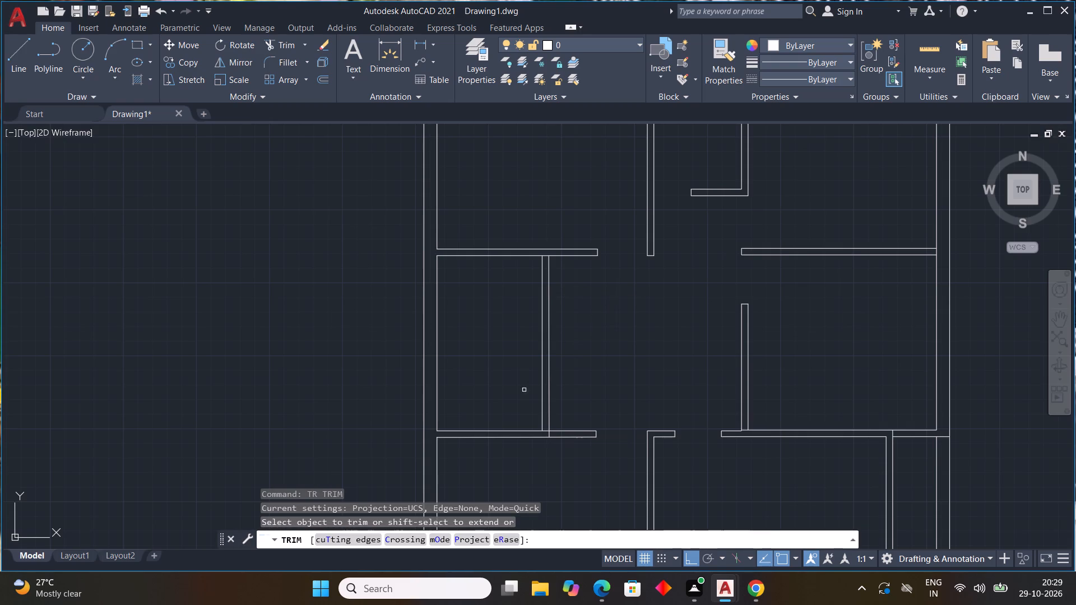
pyautogui.scroll(1, 524, 390)
pyautogui.click(559, 456)
pyautogui.moveTo(625, 356); pyautogui.dragTo(634, 416, button='middle')
pyautogui.scroll(-1, 625, 356)
pyautogui.scroll(1, 598, 317)
pyautogui.click(588, 297)
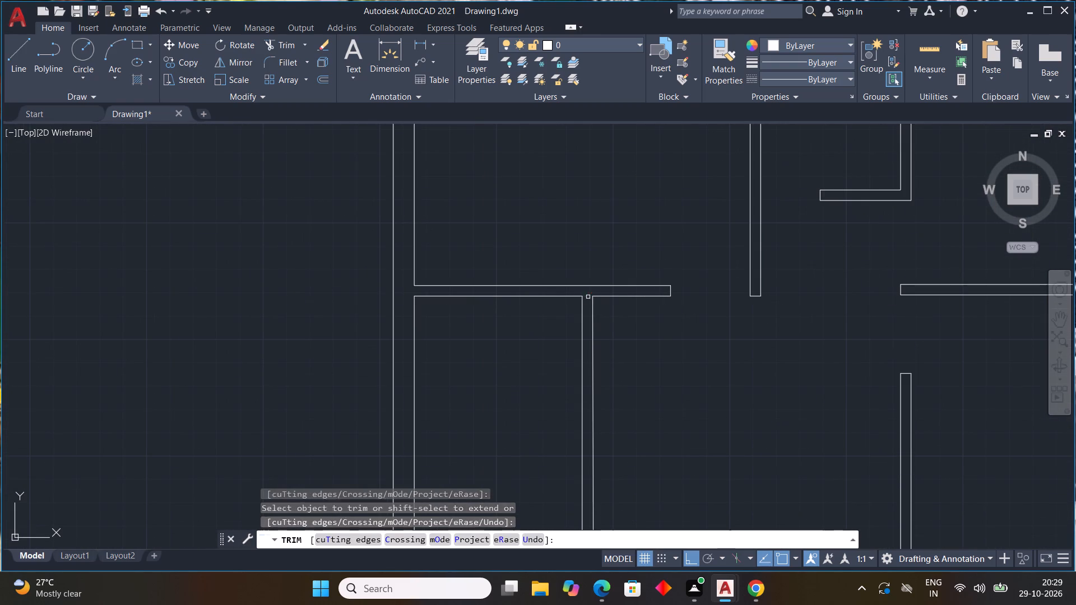
pyautogui.press('Escape')
pyautogui.press('Escape')
pyautogui.press('Escape')
pyautogui.press('Escape')
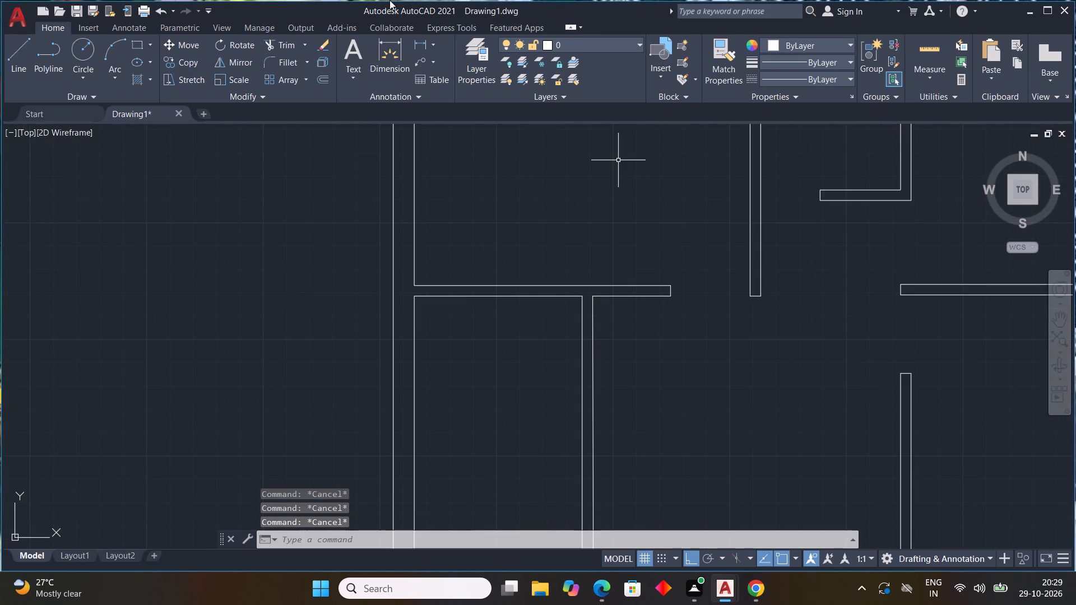
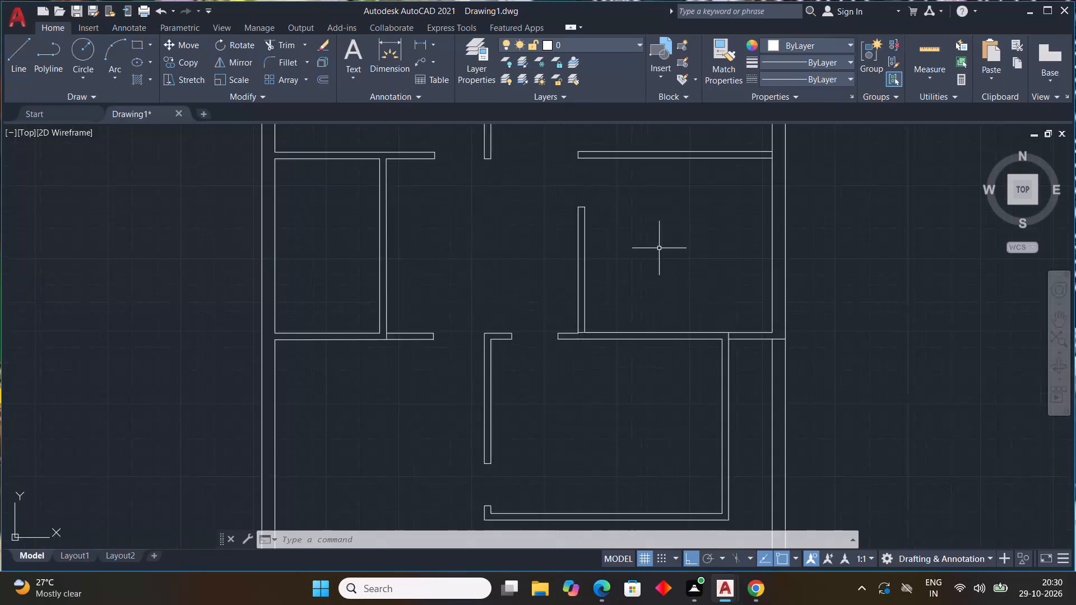
# In the bottom-left room, offset the upper partition's lower line 3' down and the left outer wall's inner line 3' inward.
pyautogui.scroll(-2, 659, 246)
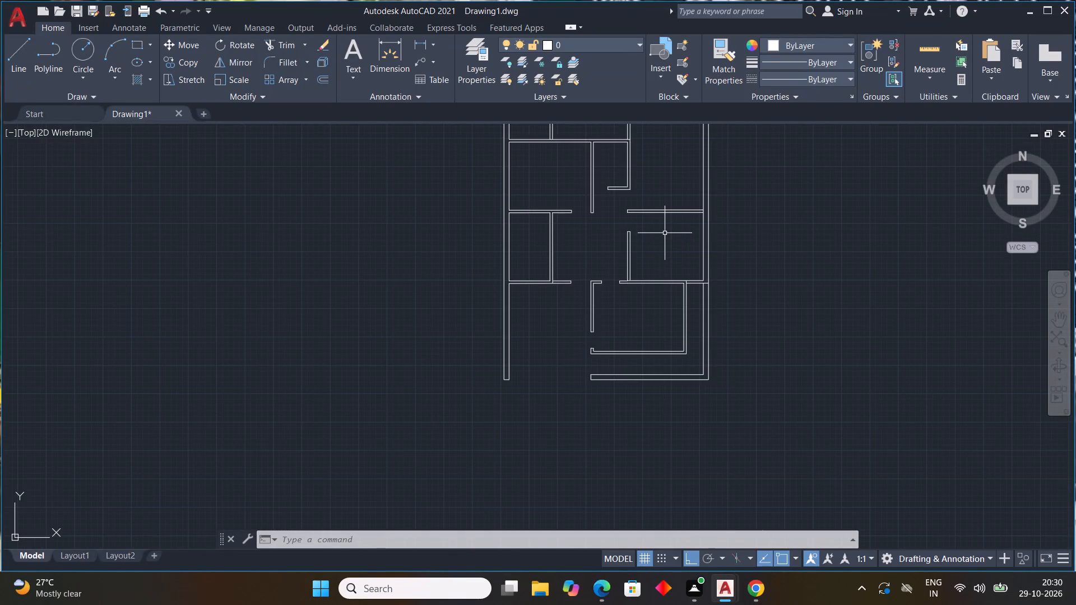
pyautogui.press('Escape')
pyautogui.press('Escape')
pyautogui.press('Escape')
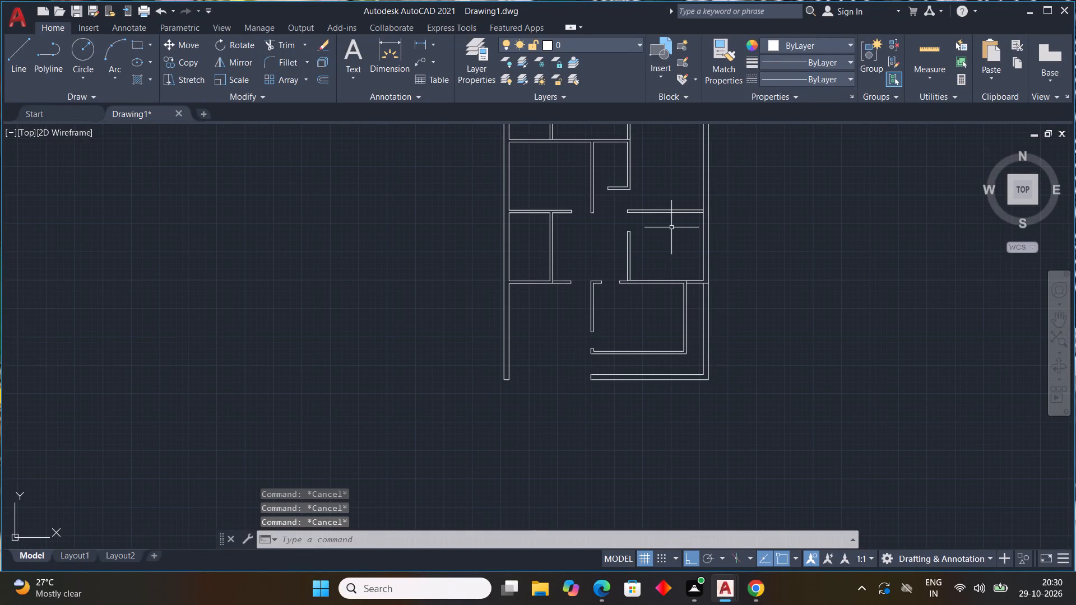
pyautogui.moveTo(555, 306); pyautogui.dragTo(560, 268, button='middle')
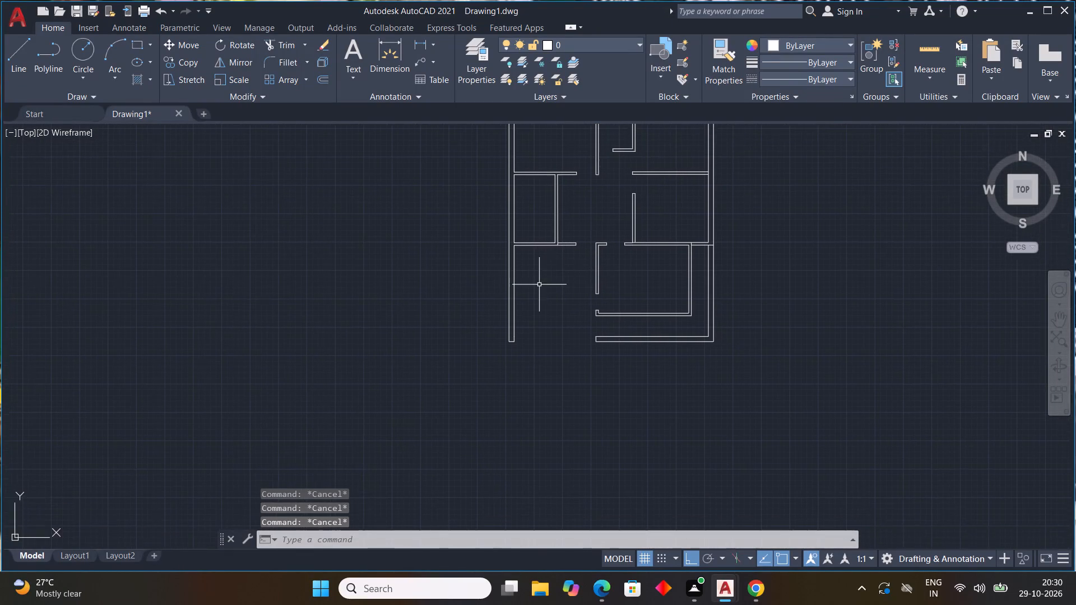
pyautogui.scroll(3, 537, 285)
pyautogui.moveTo(540, 287); pyautogui.dragTo(548, 287, button='middle')
pyautogui.scroll(-1, 544, 284)
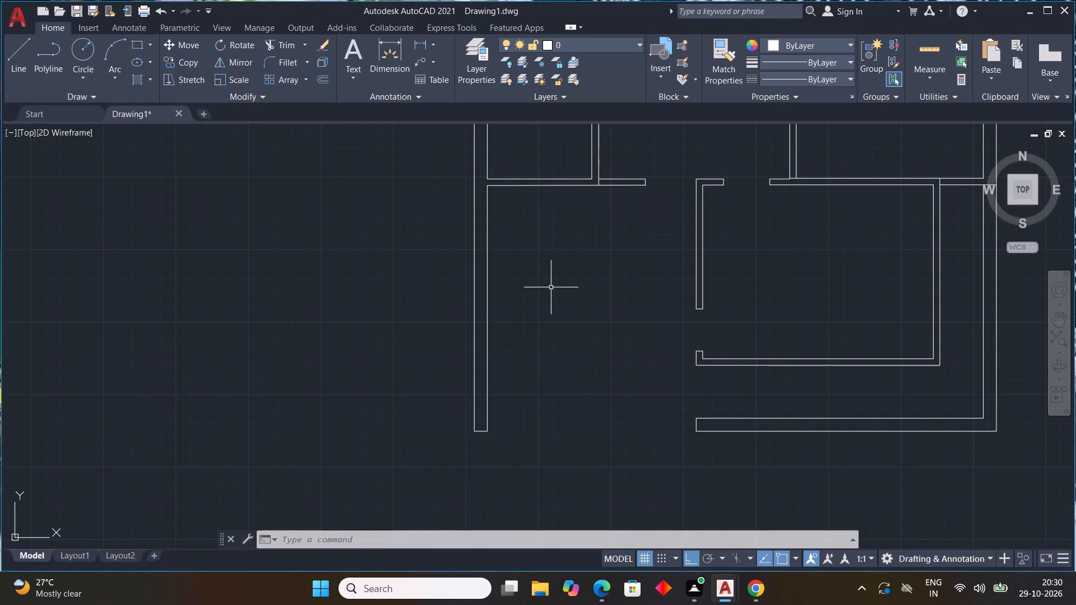
pyautogui.write('OFF')
pyautogui.press('space')
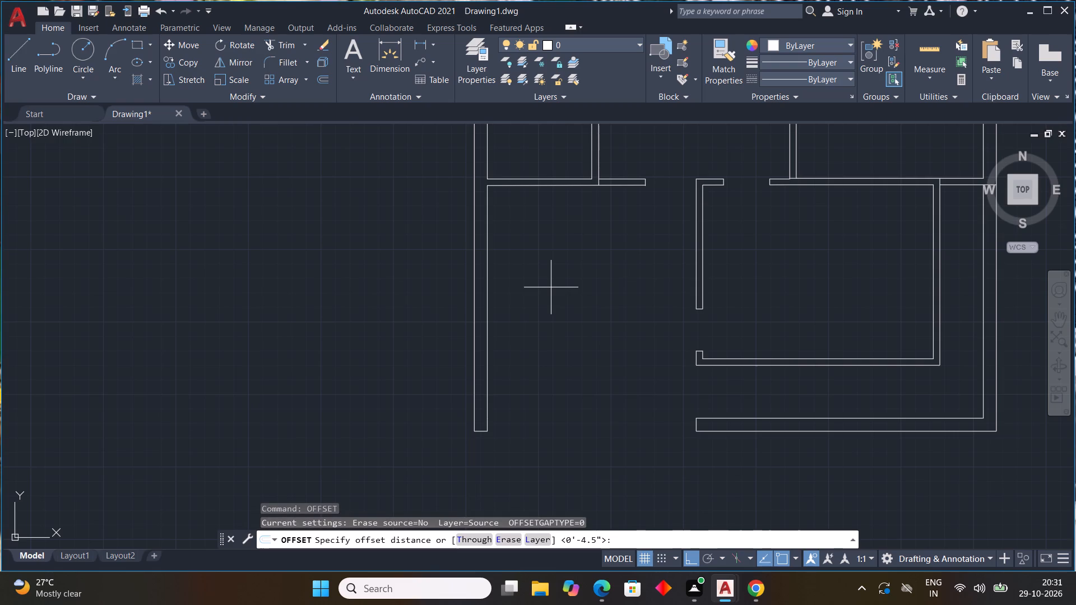
pyautogui.write("3'")
pyautogui.press('Return')
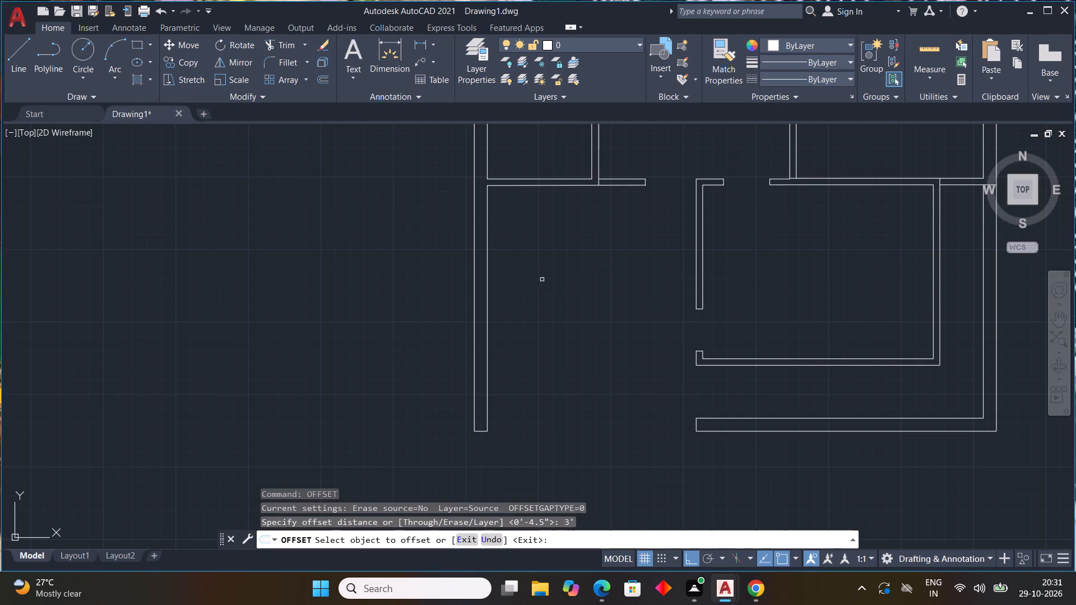
pyautogui.moveTo(562, 185); pyautogui.dragTo(561, 205)
pyautogui.click(540, 280)
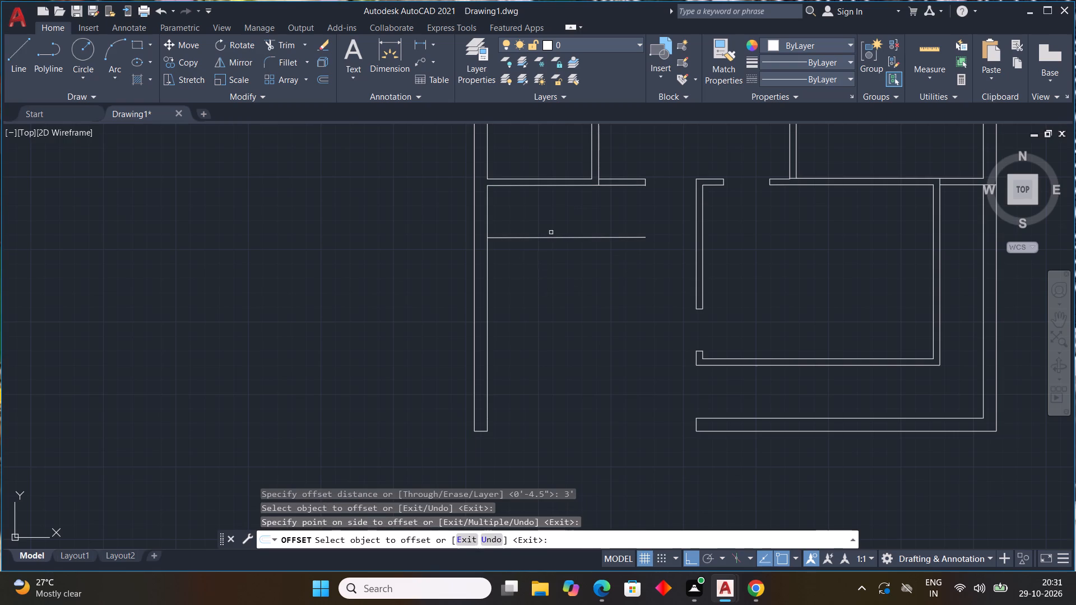
pyautogui.moveTo(487, 226); pyautogui.dragTo(493, 229)
pyautogui.click(578, 251)
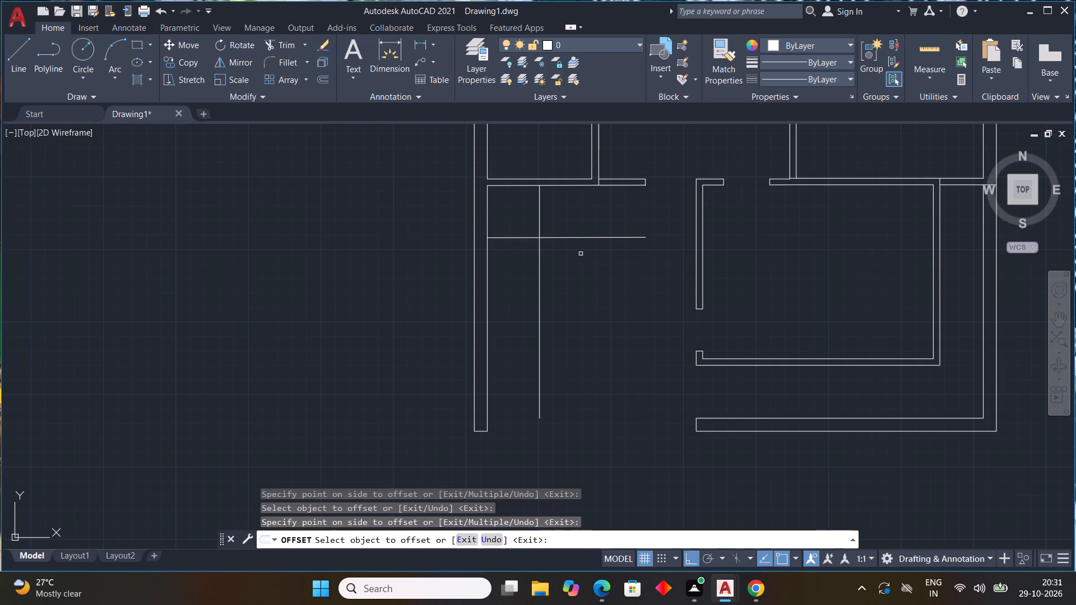
pyautogui.press('Escape')
pyautogui.press('Escape')
pyautogui.press('Escape')
pyautogui.press('Escape')
pyautogui.press('Escape')
pyautogui.press('Escape')
pyautogui.press('Escape')
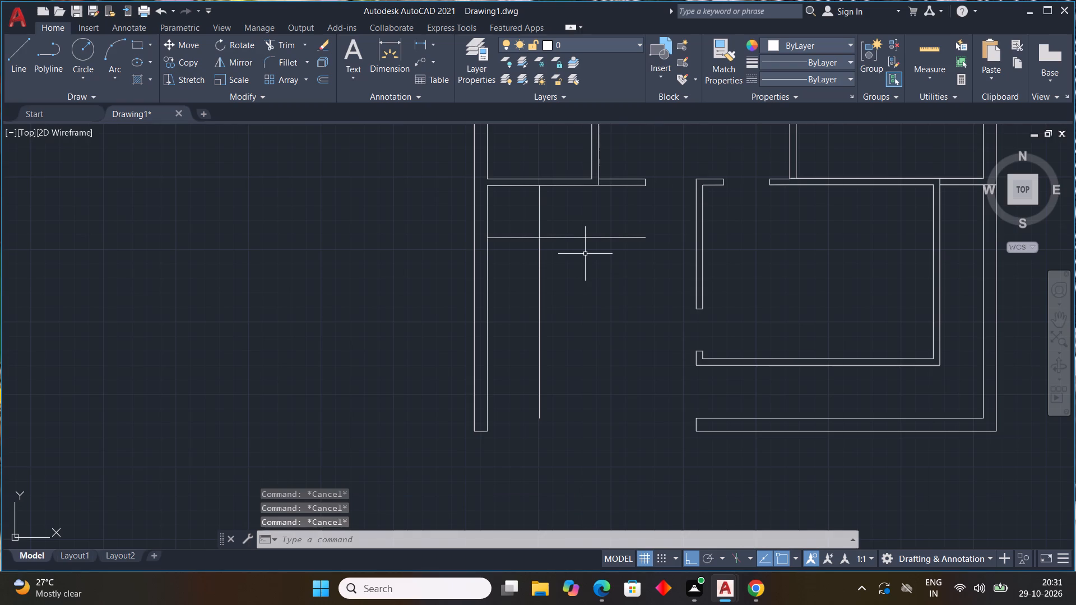
pyautogui.press('Escape')
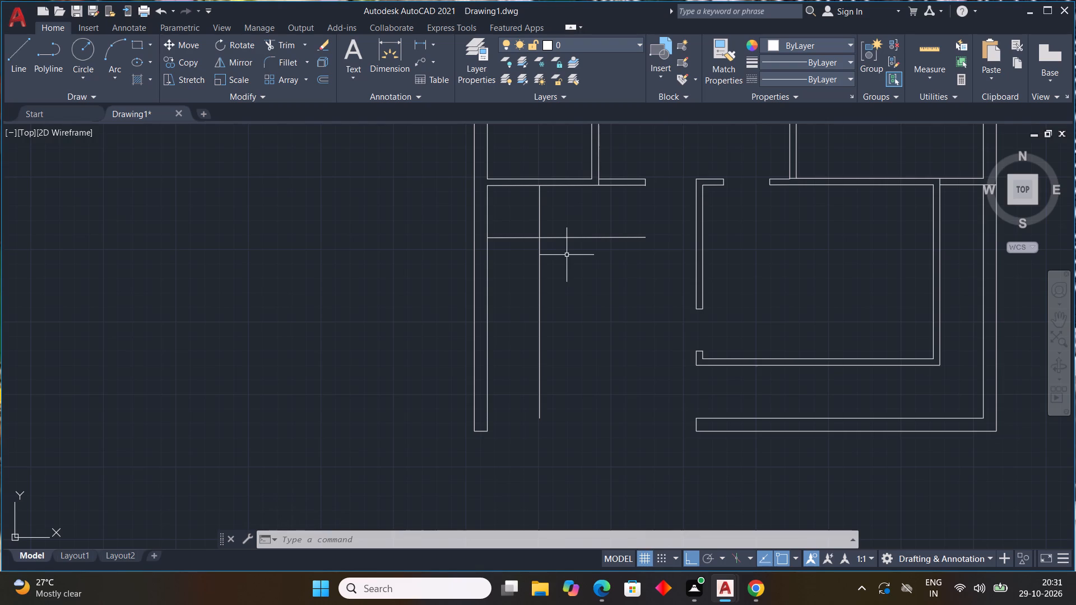
pyautogui.press('Escape')
# Offset the new vertical stair line successively to the right three times at 1' spacing.
pyautogui.write('OFF')
pyautogui.press('space')
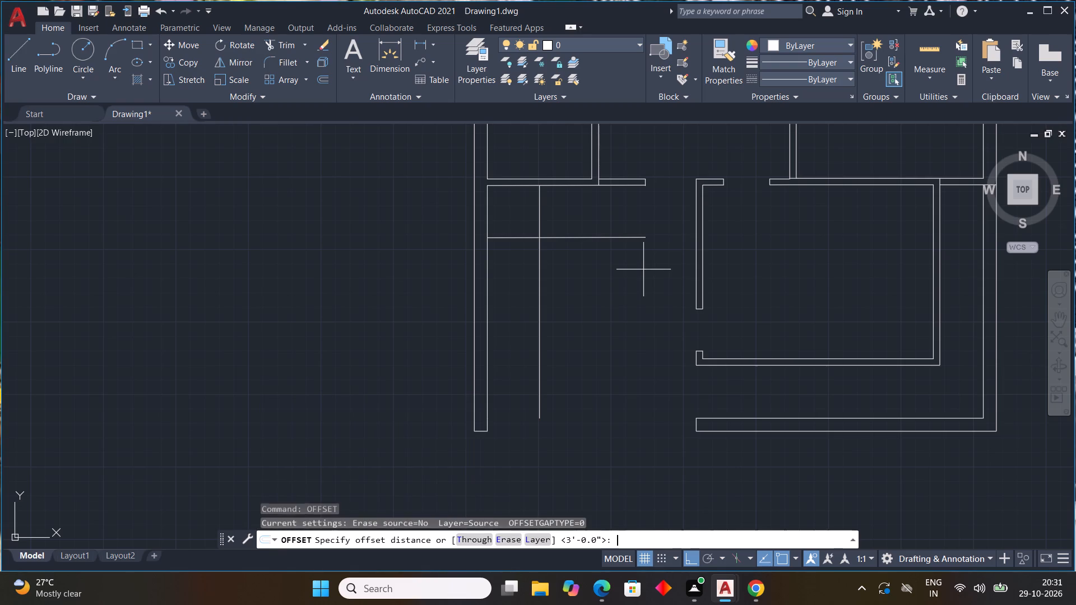
pyautogui.write("1'")
pyautogui.press('Return')
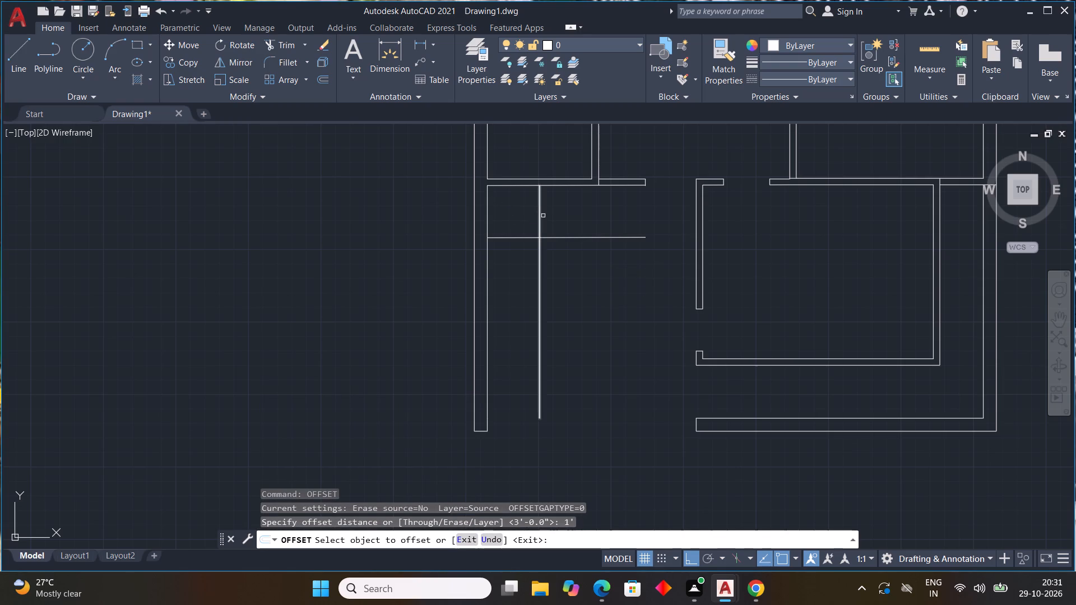
pyautogui.click(541, 215)
pyautogui.click(571, 217)
pyautogui.click(556, 213)
pyautogui.click(585, 220)
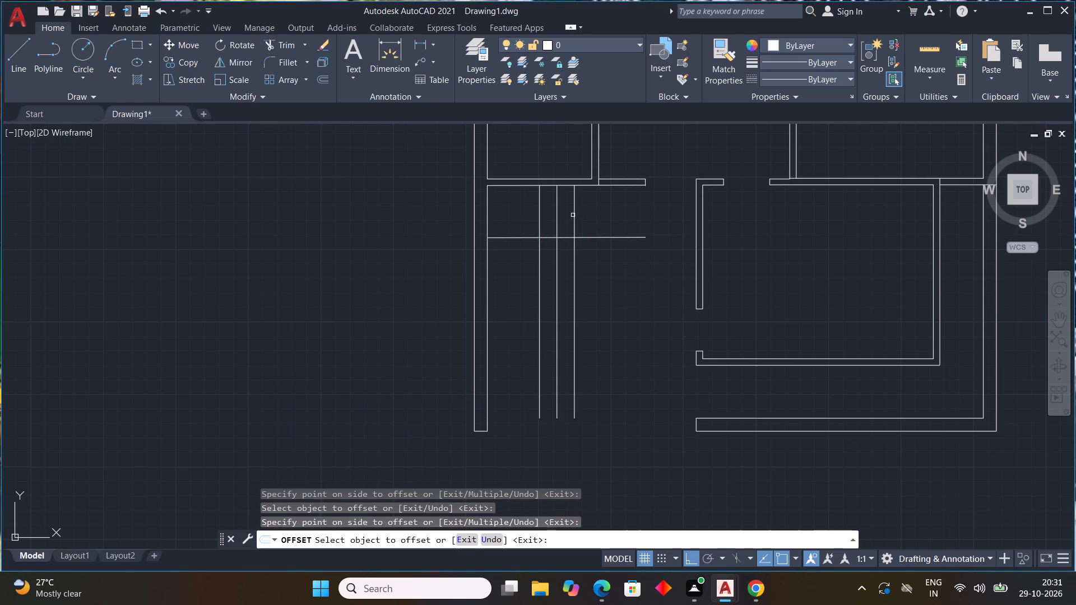
pyautogui.click(574, 215)
pyautogui.click(591, 213)
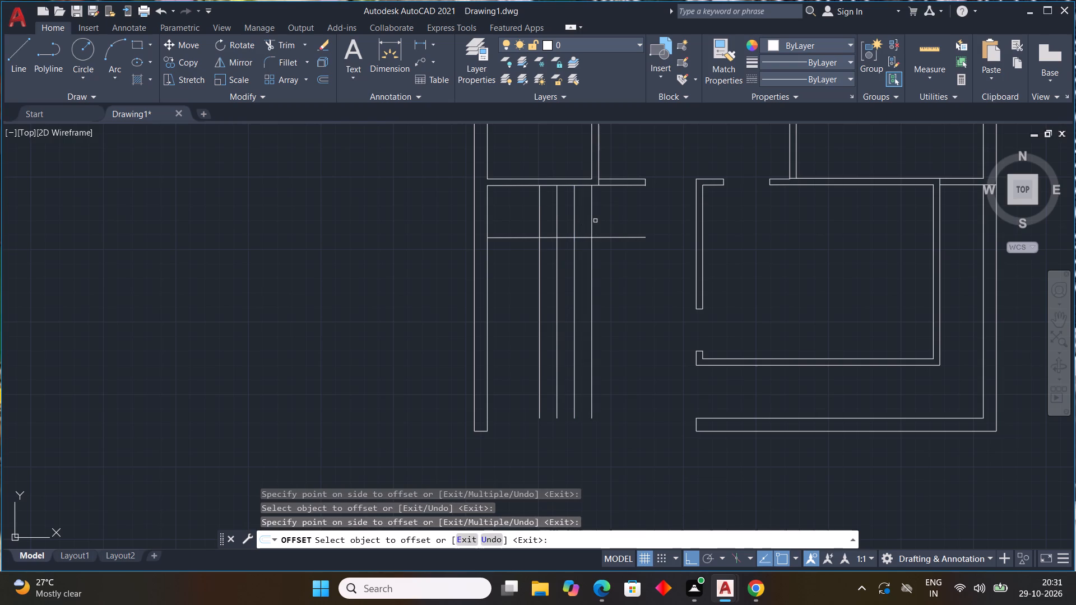
# Offset the new horizontal stair line successively downward five times at 1' spacing to form the treads.
pyautogui.click(516, 236)
pyautogui.click(525, 286)
pyautogui.moveTo(521, 255); pyautogui.dragTo(525, 285)
pyautogui.click(528, 299)
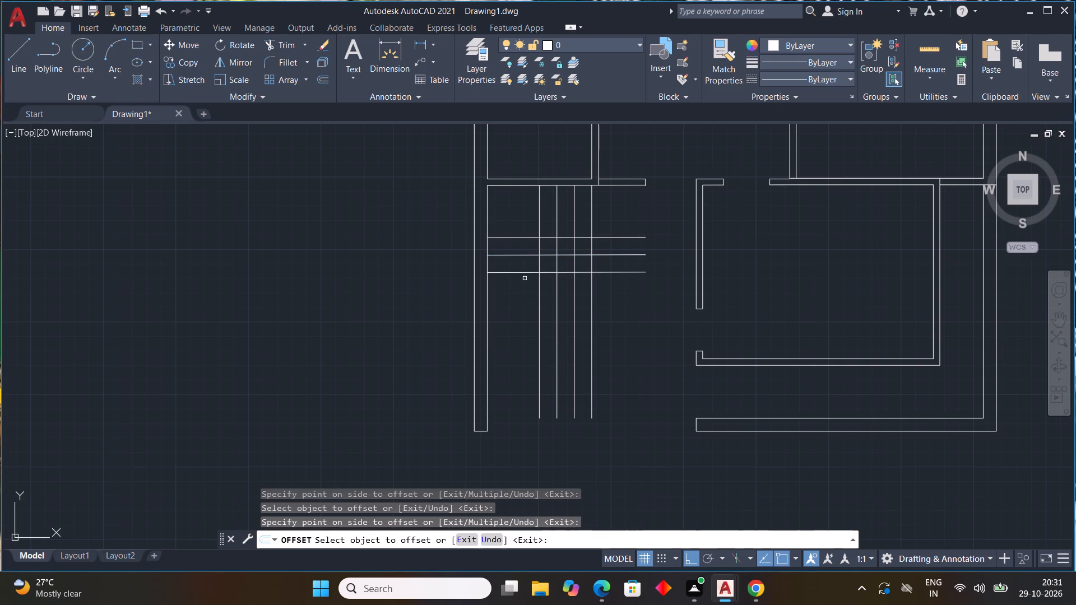
pyautogui.click(522, 273)
pyautogui.click(536, 305)
pyautogui.moveTo(526, 290); pyautogui.dragTo(528, 301)
pyautogui.click(531, 322)
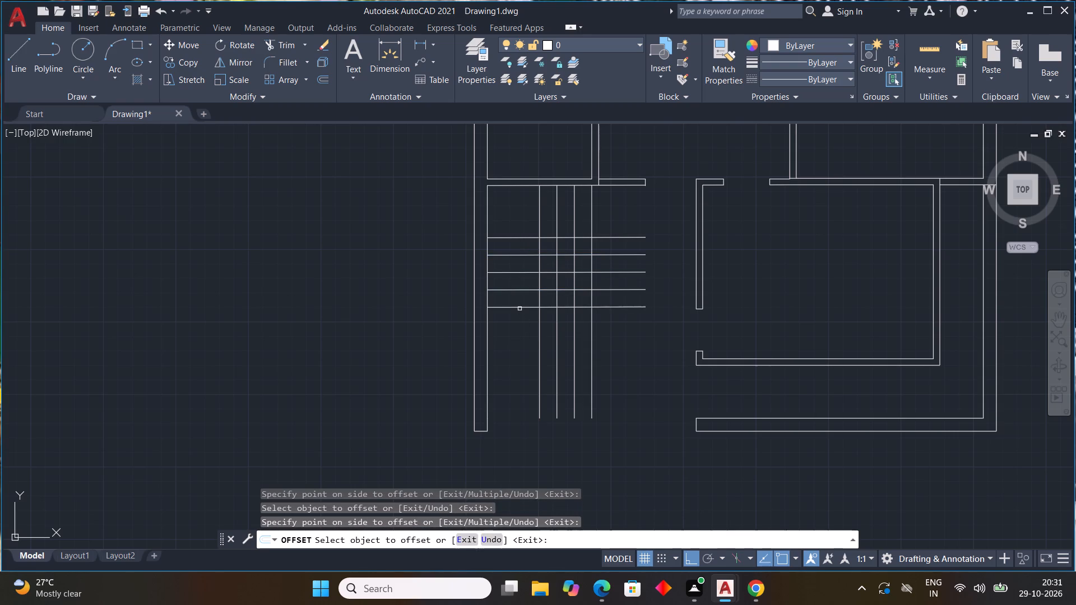
pyautogui.click(519, 308)
pyautogui.click(514, 331)
pyautogui.press('Escape')
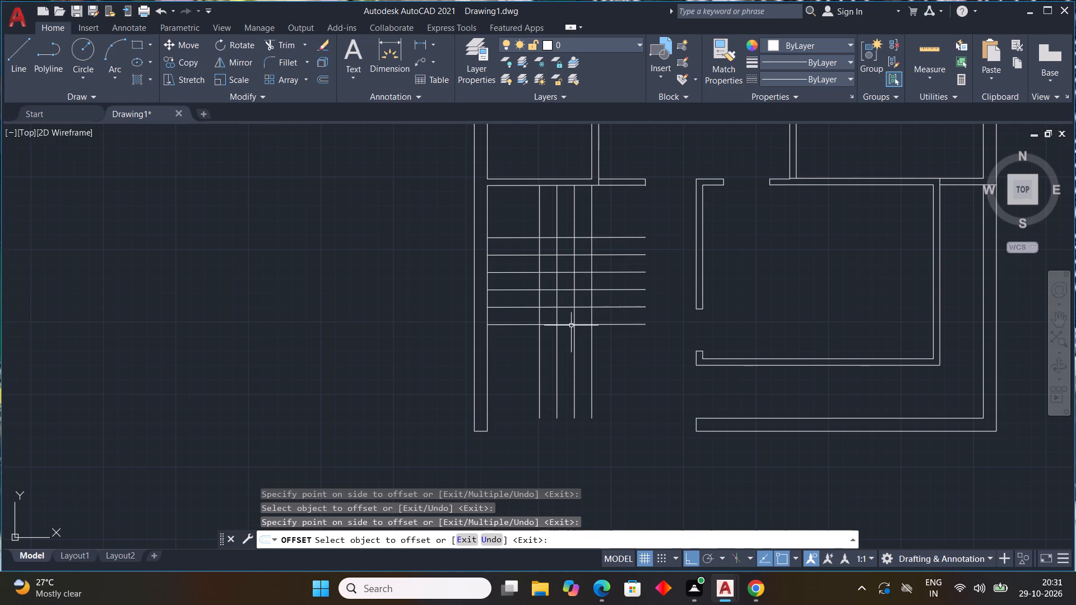
# Offset the lowest tread line 3' down to bound the lower stair landing.
pyautogui.press('space')
pyautogui.press('3')
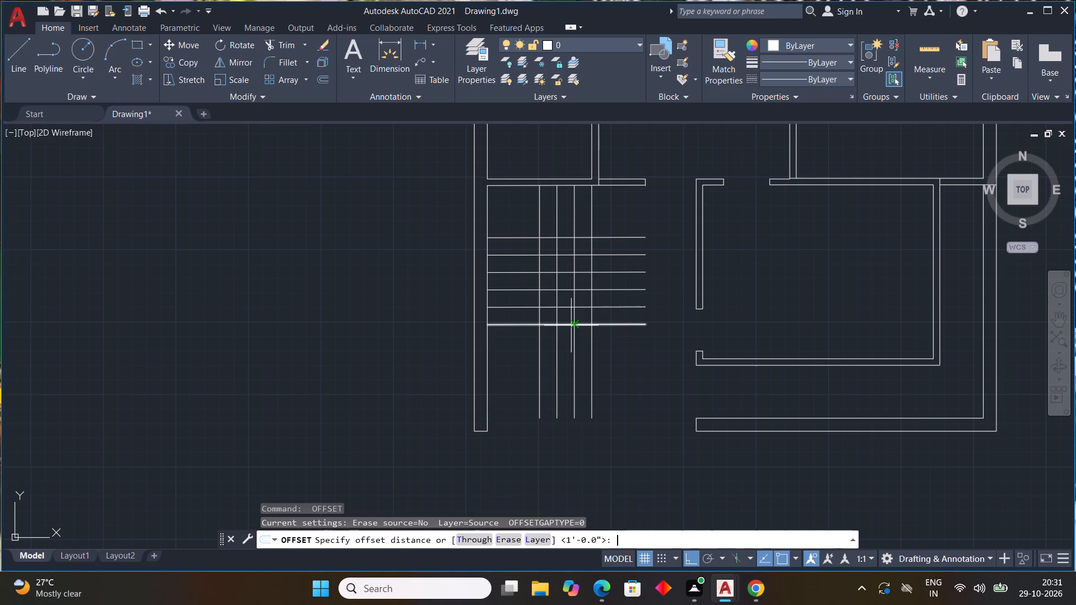
pyautogui.press("'")
pyautogui.press('Return')
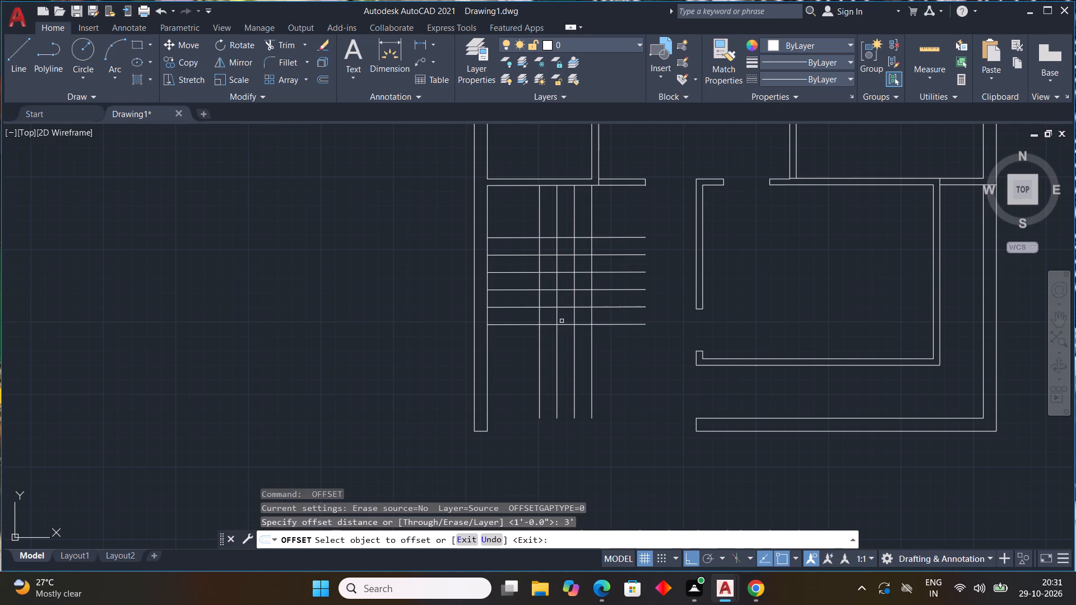
pyautogui.click(567, 324)
pyautogui.click(575, 366)
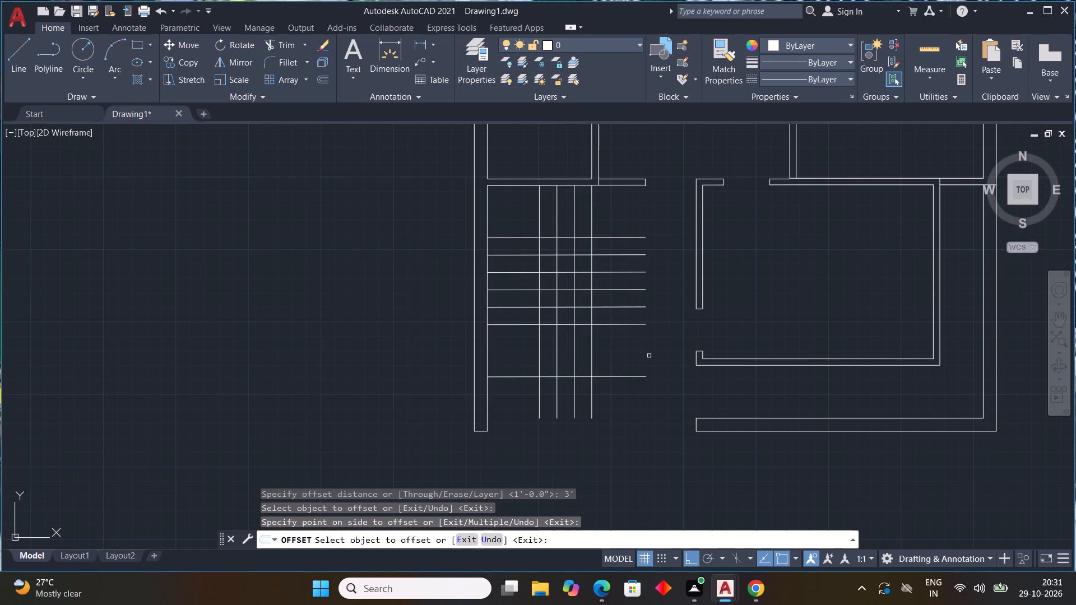
pyautogui.press('Escape')
pyautogui.press('Escape')
pyautogui.press('Escape')
pyautogui.press('Escape')
pyautogui.press('Escape')
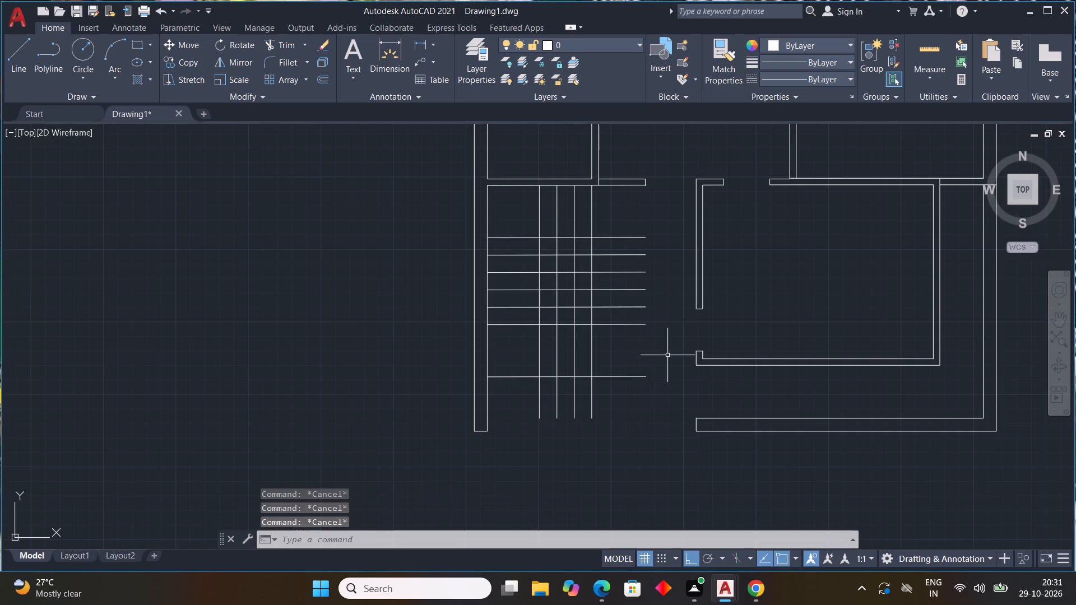
# Draw a diagonal line across the lower landing, from its inner corner to its outer corner at the left wall.
pyautogui.scroll(-2, 675, 355)
pyautogui.scroll(3, 662, 365)
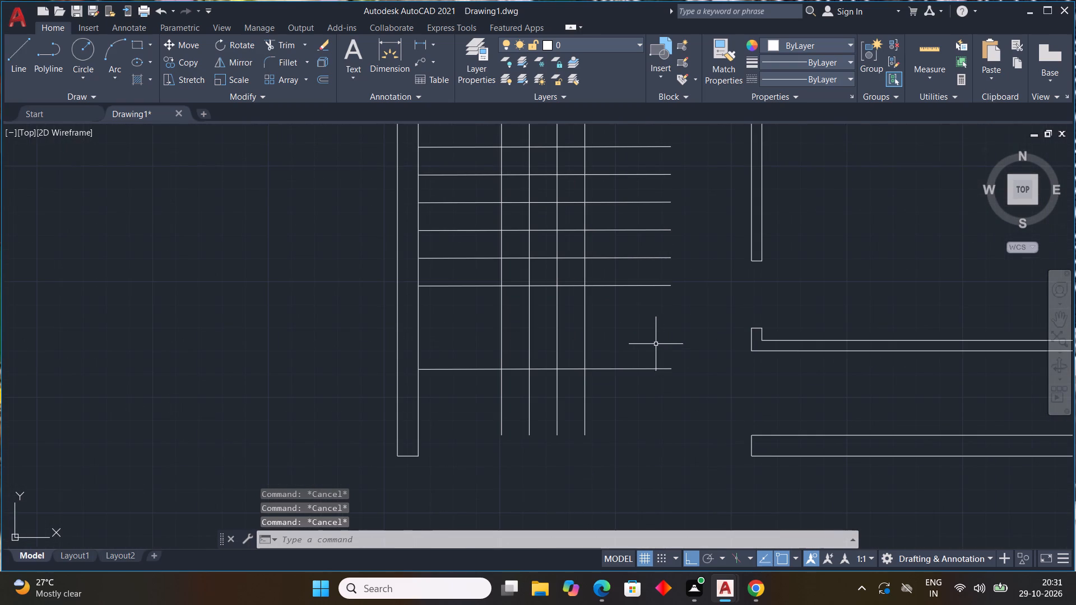
pyautogui.scroll(-1, 646, 339)
pyautogui.write('L')
pyautogui.press('space')
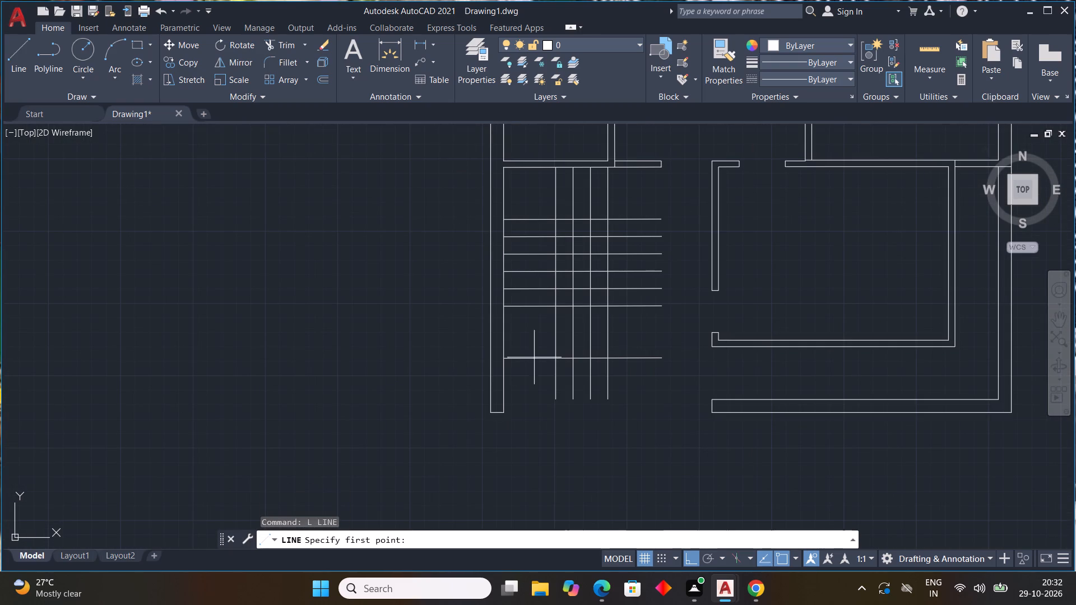
pyautogui.click(558, 309)
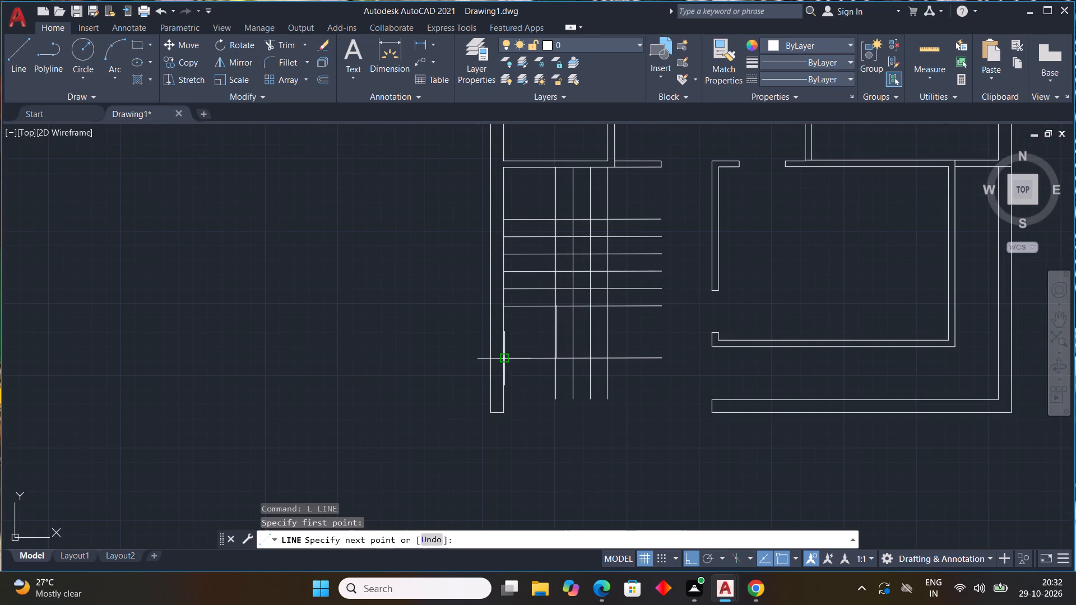
pyautogui.click(506, 359)
pyautogui.press('Escape')
# Draw two more winder lines from the lower landing's inner corner, one to its bottom line and one to the left wall.
pyautogui.press('space')
pyautogui.scroll(3, 554, 313)
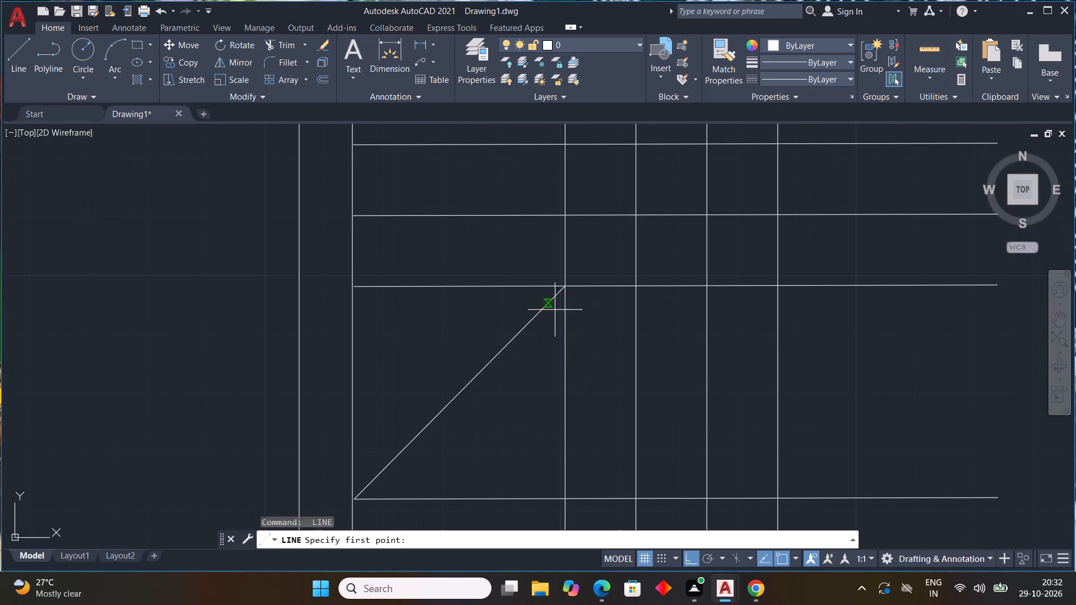
pyautogui.click(566, 289)
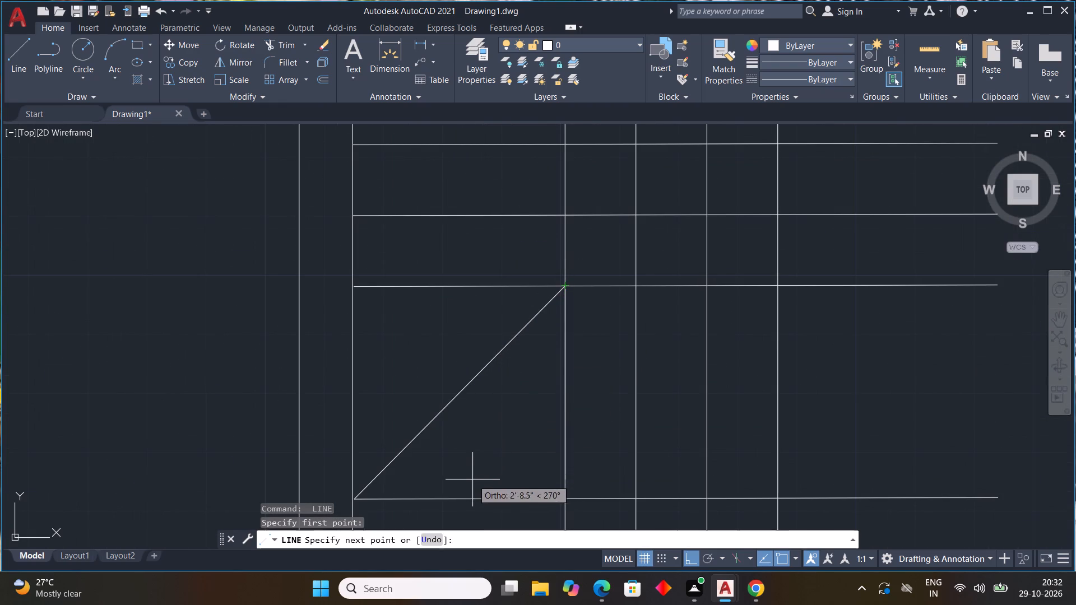
pyautogui.click(448, 497)
pyautogui.press('Escape')
pyautogui.press('space')
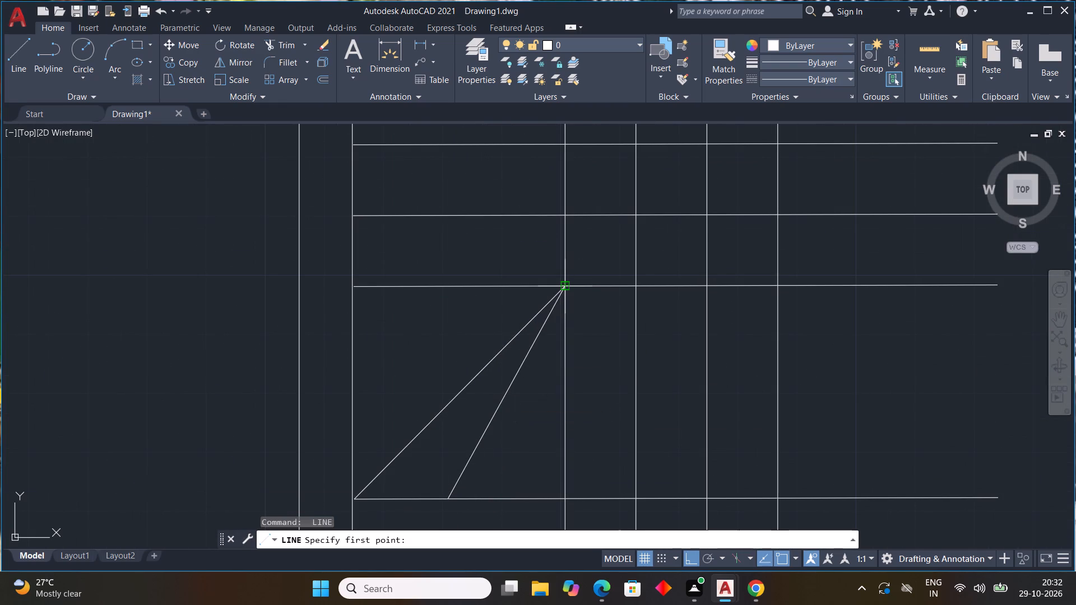
pyautogui.moveTo(563, 286); pyautogui.dragTo(553, 290)
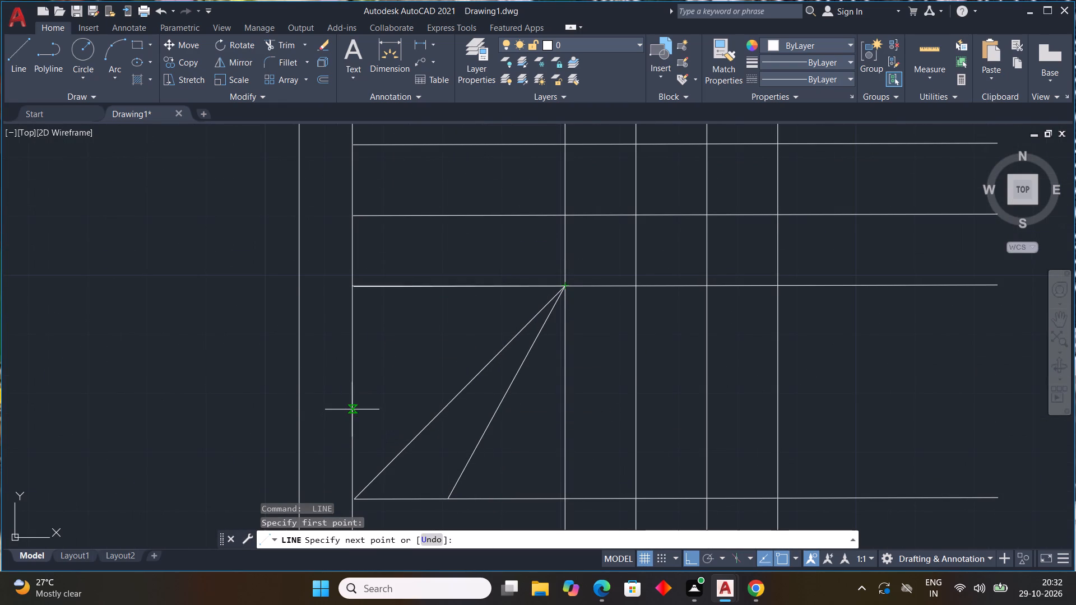
pyautogui.click(350, 407)
pyautogui.press('Escape')
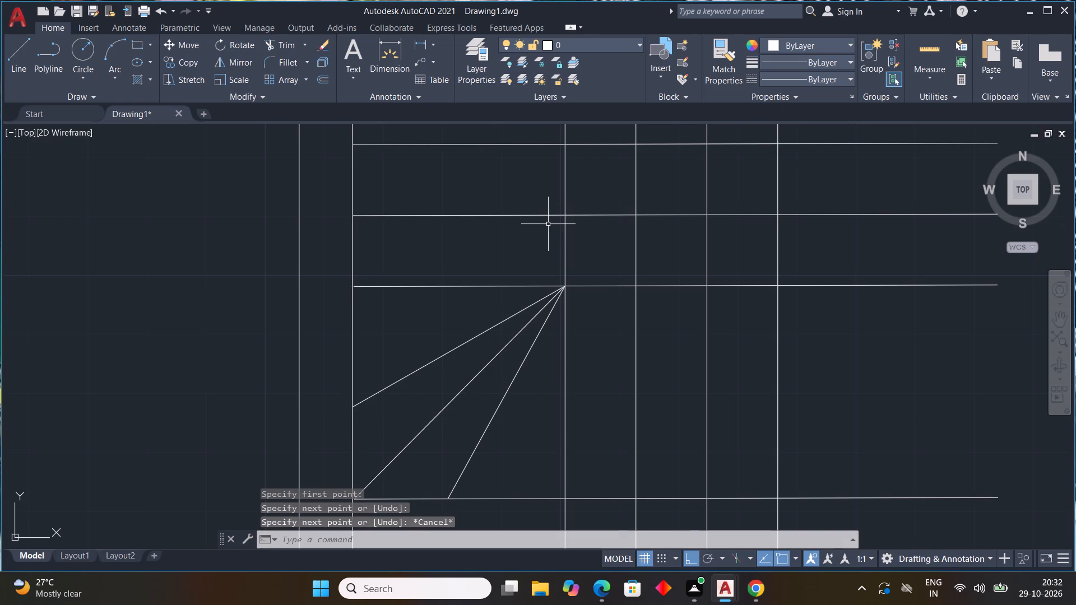
# Draw a diagonal line across the upper landing, from its inner corner to its outer corner at the left wall.
pyautogui.scroll(-2, 544, 221)
pyautogui.moveTo(552, 183); pyautogui.dragTo(517, 338, button='middle')
pyautogui.press('space')
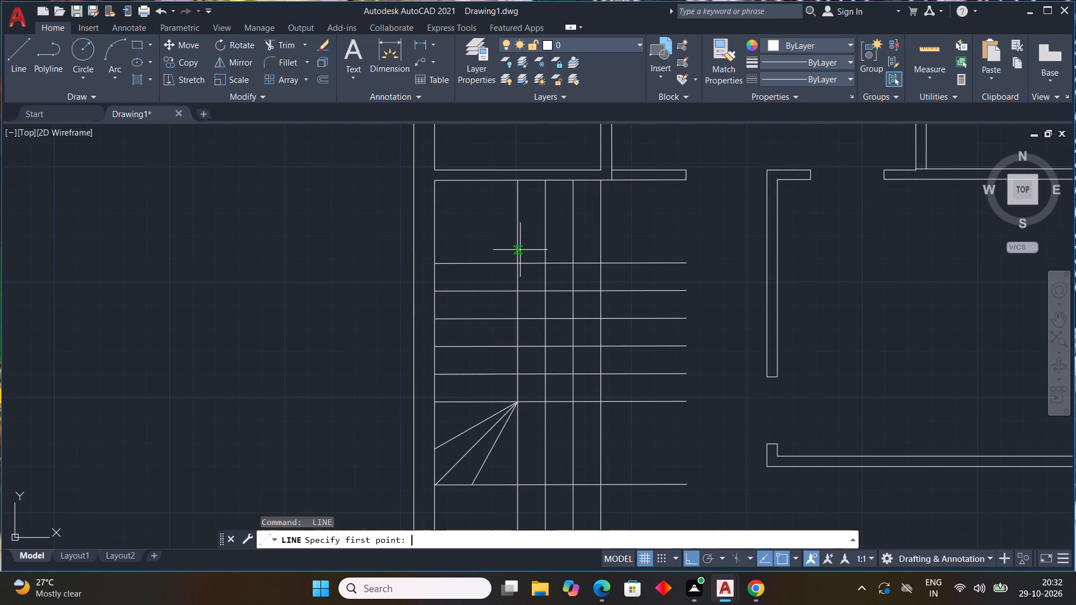
pyautogui.moveTo(516, 263); pyautogui.dragTo(510, 253)
pyautogui.moveTo(433, 182); pyautogui.dragTo(440, 183)
pyautogui.press('Escape')
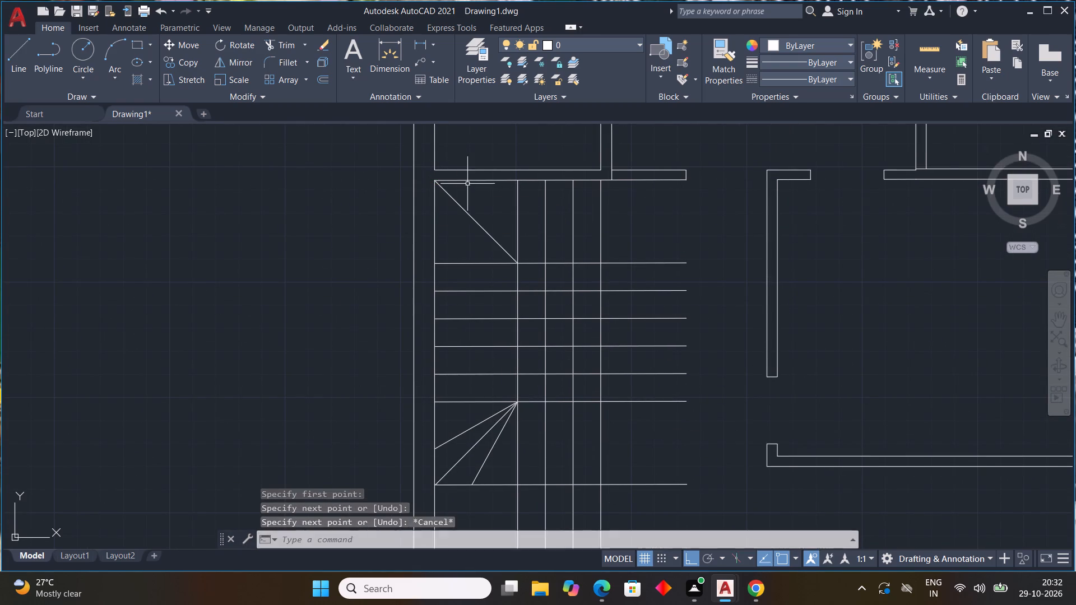
# Draw two more winder lines from the upper landing's inner corner, one to the left wall and one to the landing's top line.
pyautogui.press('space')
pyautogui.moveTo(518, 262); pyautogui.dragTo(503, 254)
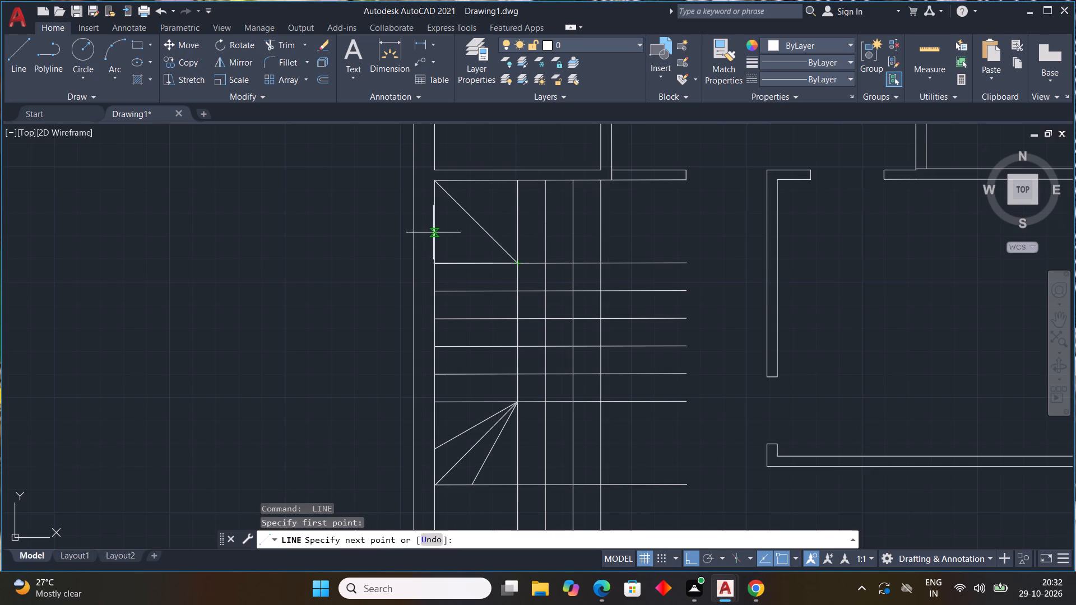
pyautogui.click(435, 225)
pyautogui.press('Escape')
pyautogui.press('space')
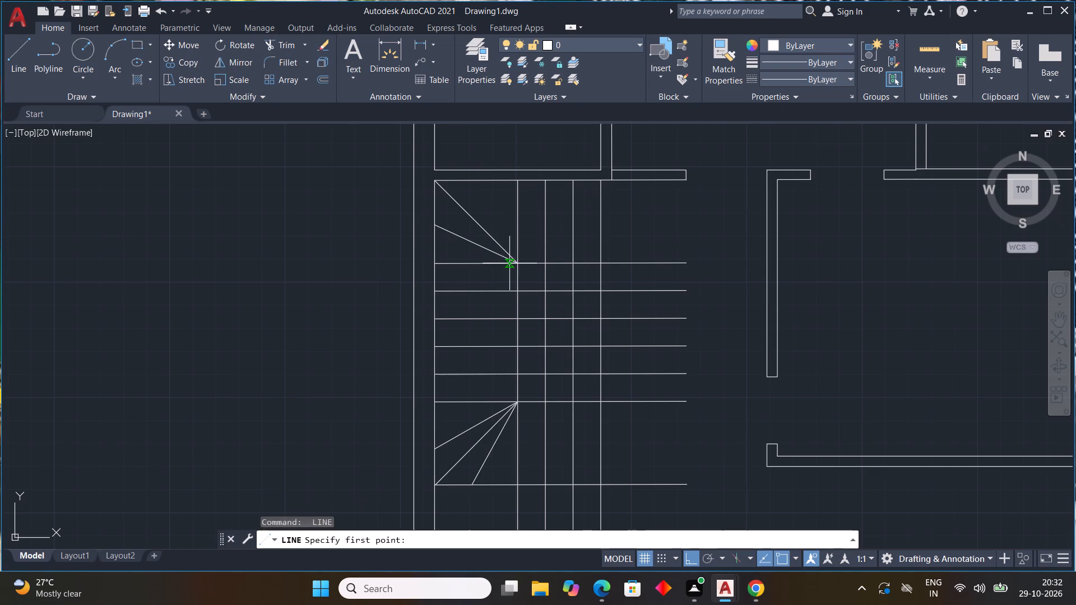
pyautogui.moveTo(515, 260); pyautogui.dragTo(514, 245)
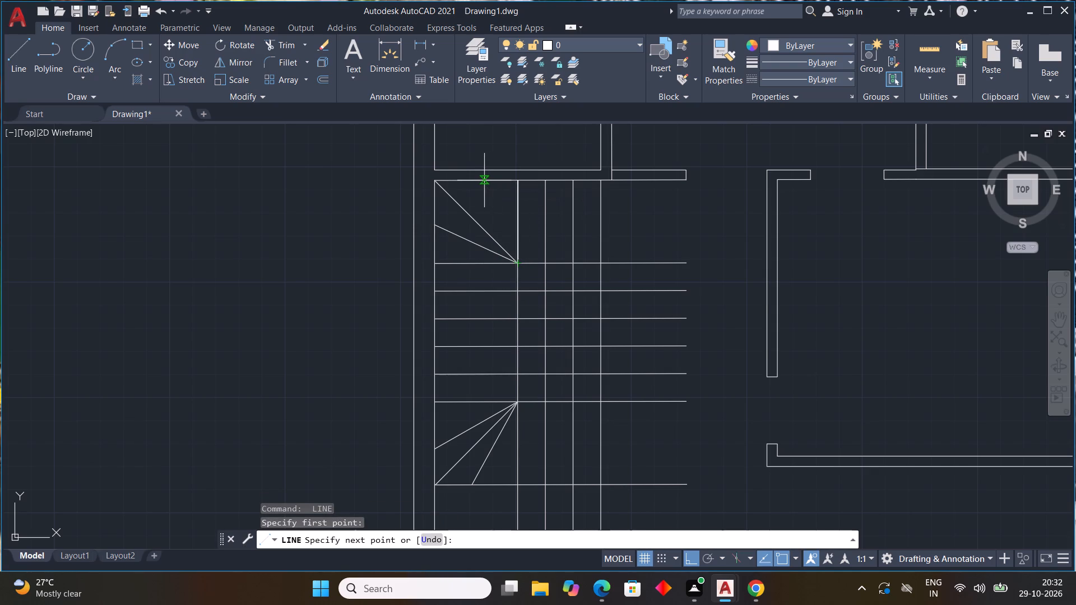
pyautogui.click(486, 180)
pyautogui.press('Escape')
pyautogui.press('Escape')
pyautogui.press('Escape')
pyautogui.press('Escape')
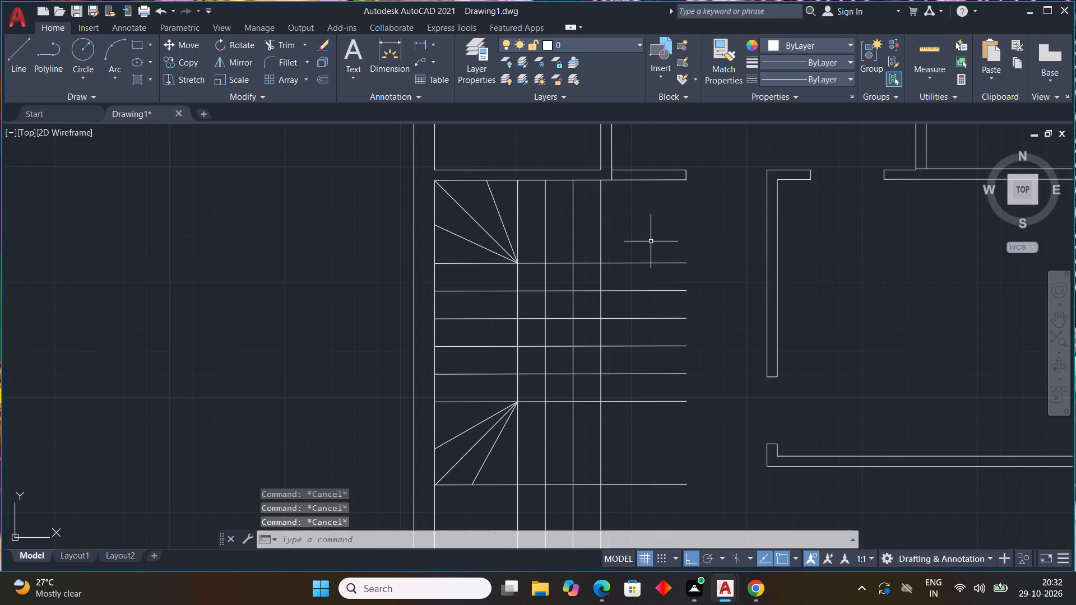
pyautogui.press('Escape')
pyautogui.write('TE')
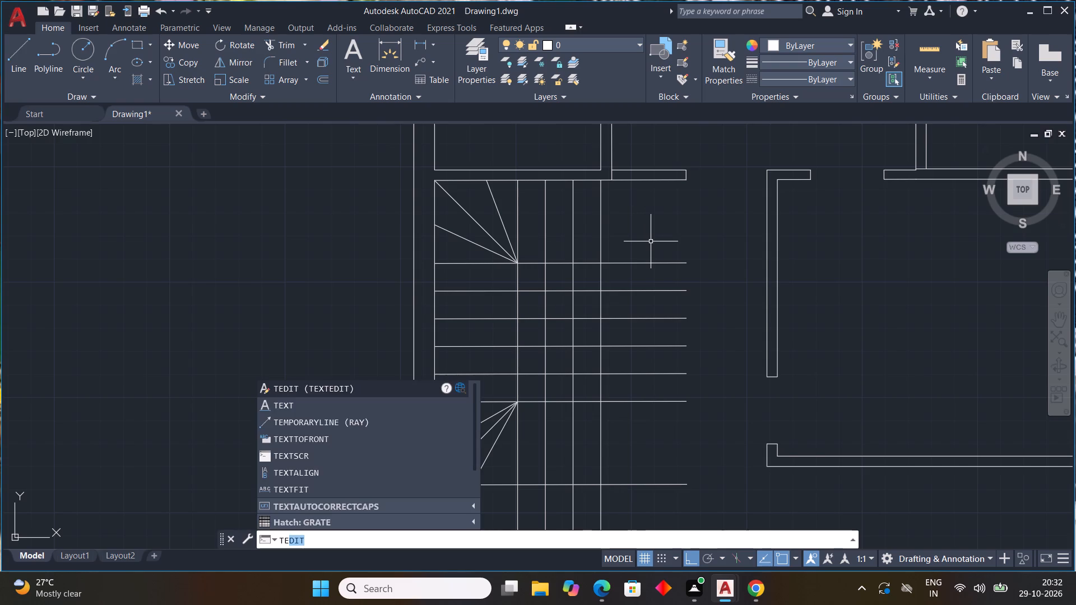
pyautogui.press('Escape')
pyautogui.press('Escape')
# Trim the overhanging ends of the stair lines beyond the outermost vertical line and below the lower landing's bottom line.
pyautogui.write('TR')
pyautogui.press('space')
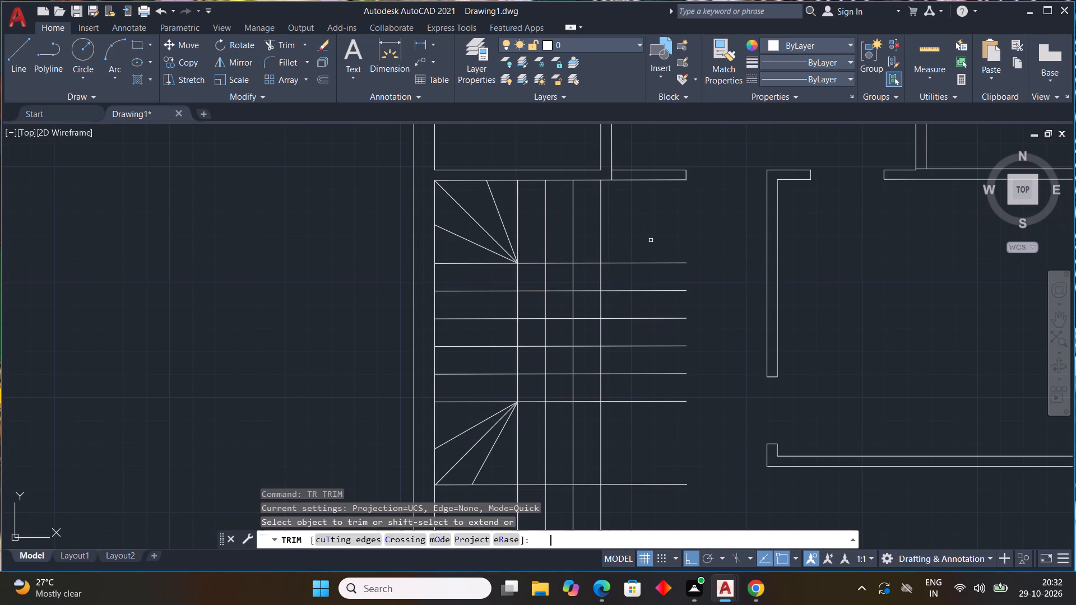
pyautogui.moveTo(643, 241); pyautogui.dragTo(638, 411)
pyautogui.scroll(-1, 641, 387)
pyautogui.moveTo(639, 384); pyautogui.dragTo(630, 362, button='middle')
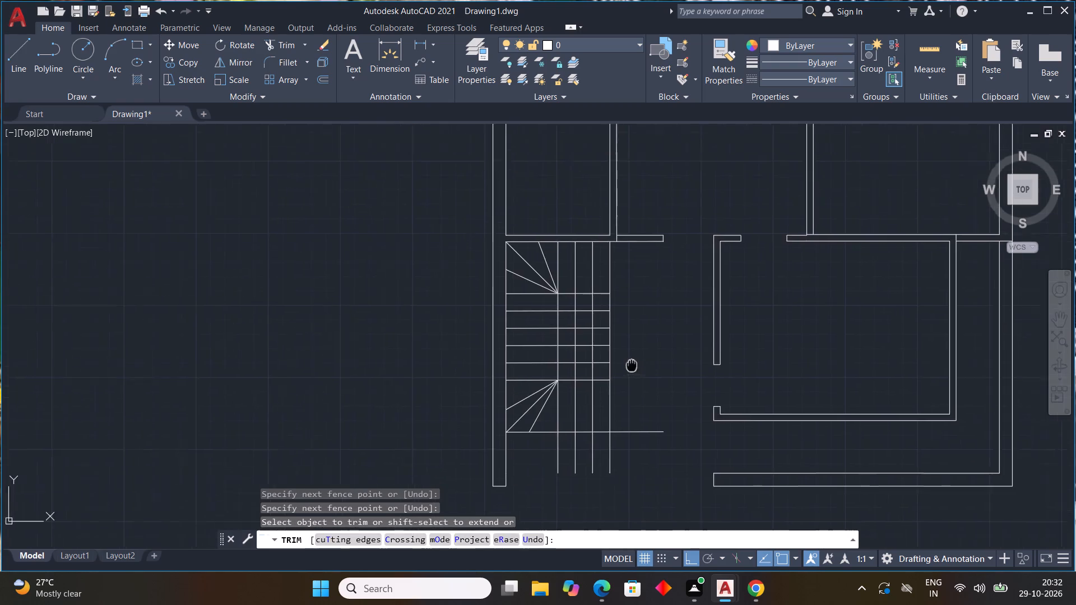
pyautogui.moveTo(630, 362); pyautogui.dragTo(567, 268, button='middle')
pyautogui.moveTo(582, 327); pyautogui.dragTo(479, 356)
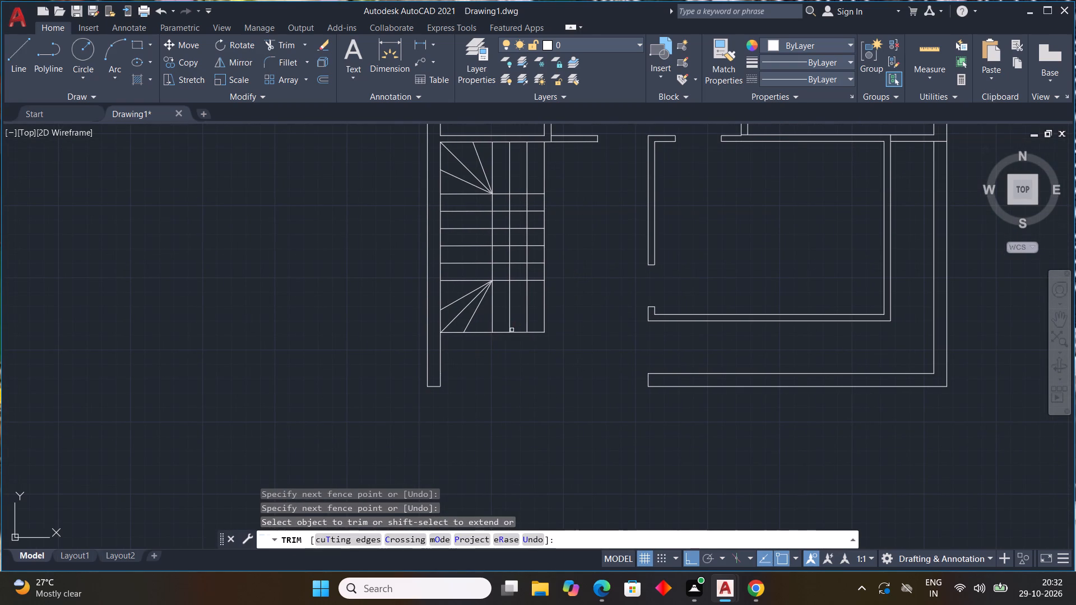
# Trim away the crossing lines beside and just above the lower landing, keeping one tread next to the landing.
pyautogui.moveTo(514, 339); pyautogui.dragTo(536, 314)
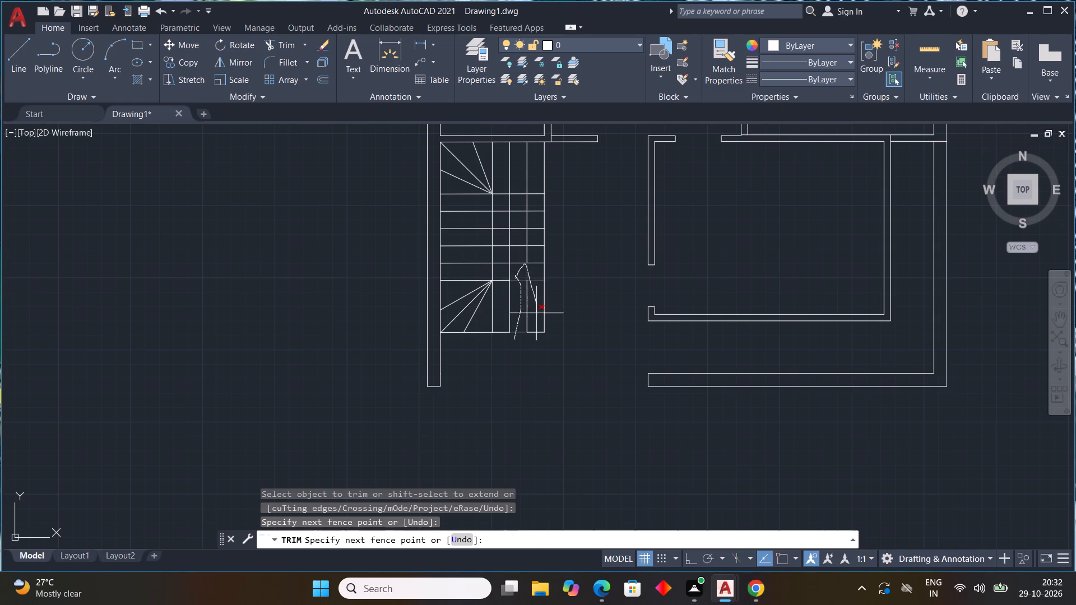
pyautogui.moveTo(536, 314); pyautogui.dragTo(548, 312)
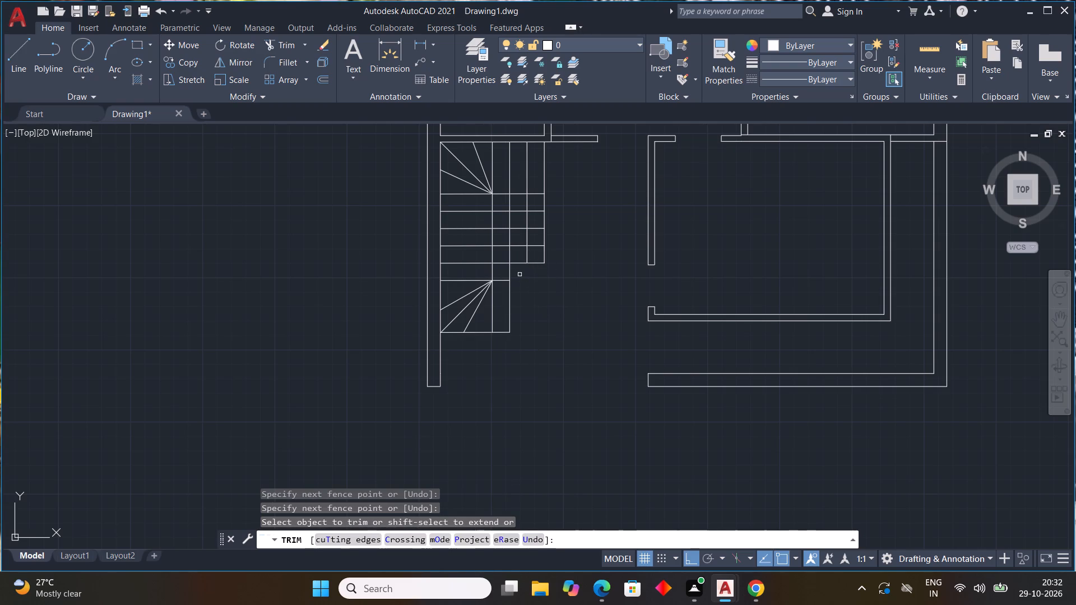
pyautogui.scroll(2, 517, 274)
pyautogui.moveTo(508, 276); pyautogui.dragTo(576, 245)
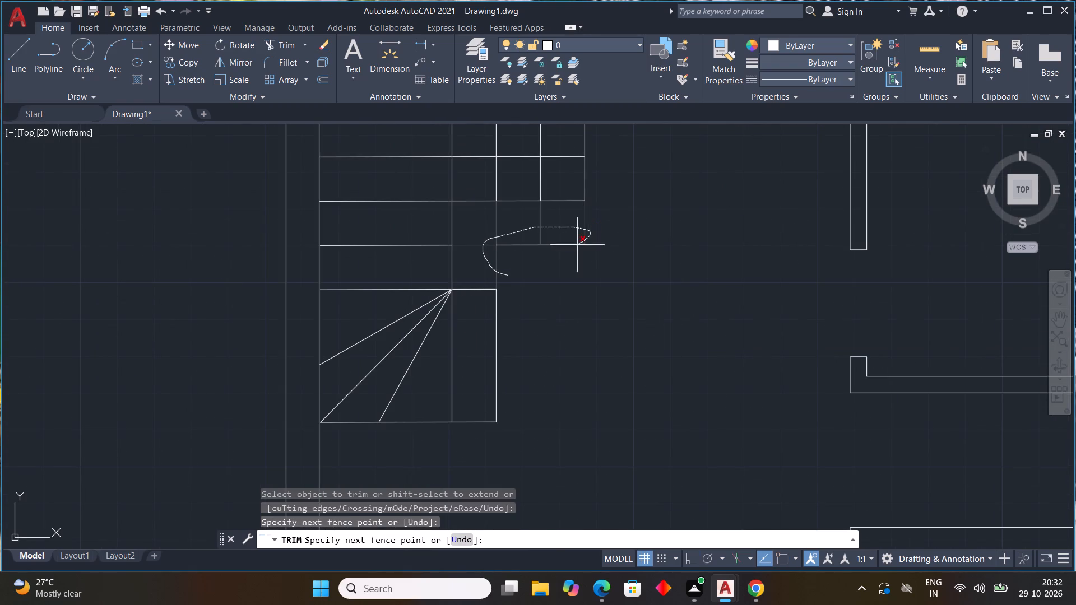
pyautogui.moveTo(576, 245); pyautogui.dragTo(538, 242)
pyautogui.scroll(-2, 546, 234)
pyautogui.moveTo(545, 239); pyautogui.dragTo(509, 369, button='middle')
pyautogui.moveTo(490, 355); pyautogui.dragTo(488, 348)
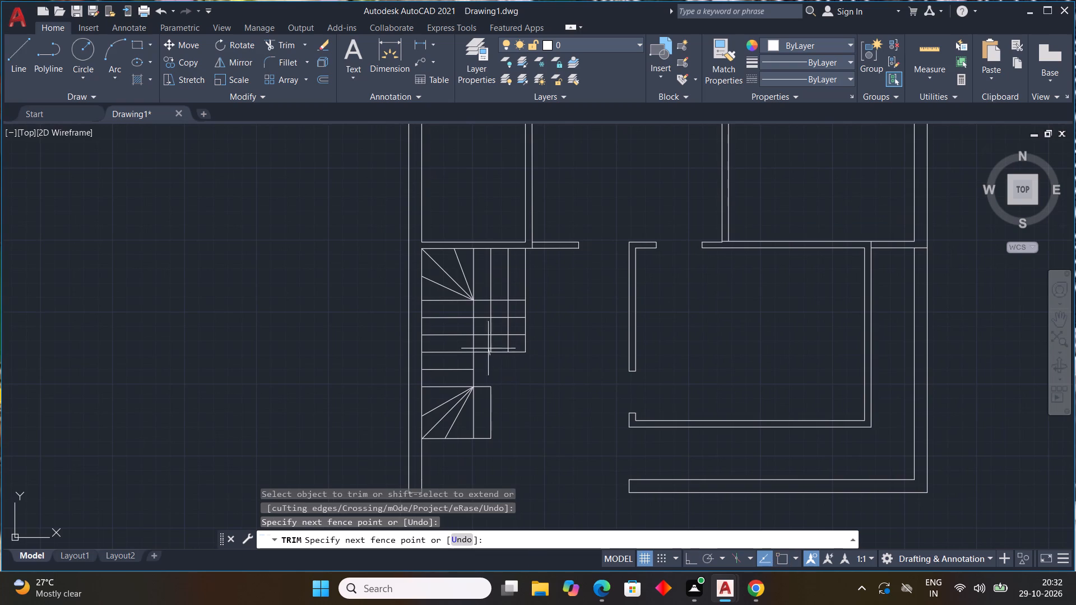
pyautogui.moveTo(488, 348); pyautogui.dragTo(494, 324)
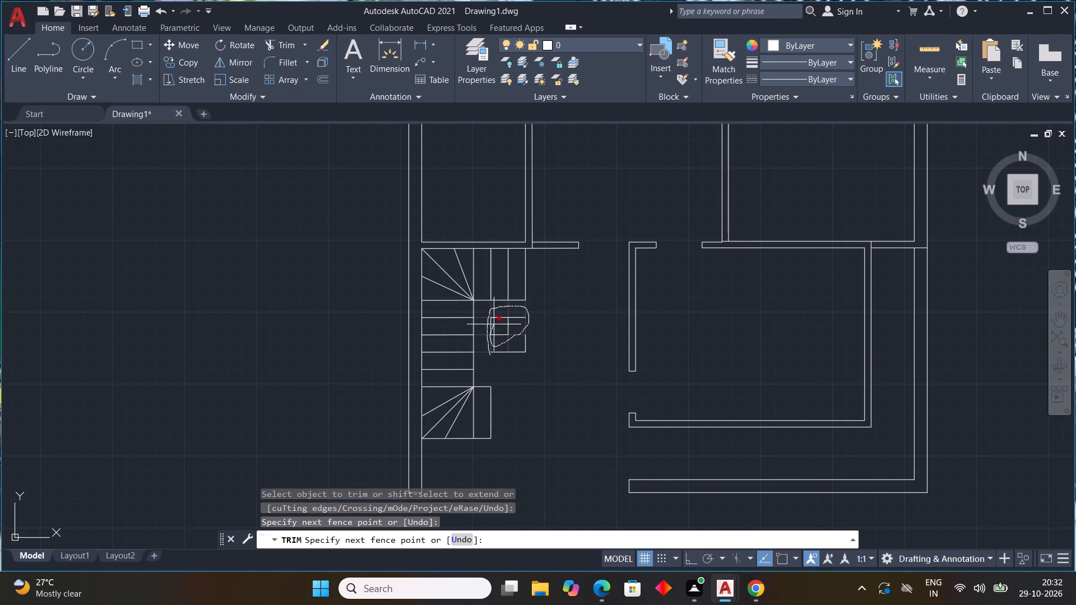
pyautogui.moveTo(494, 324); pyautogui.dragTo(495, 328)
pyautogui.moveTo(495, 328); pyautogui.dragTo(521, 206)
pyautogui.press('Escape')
# Trim the remaining crossing lines beside the straight flight, keeping the treads along the left wall and the three treads beside the upper landing.
pyautogui.press('space')
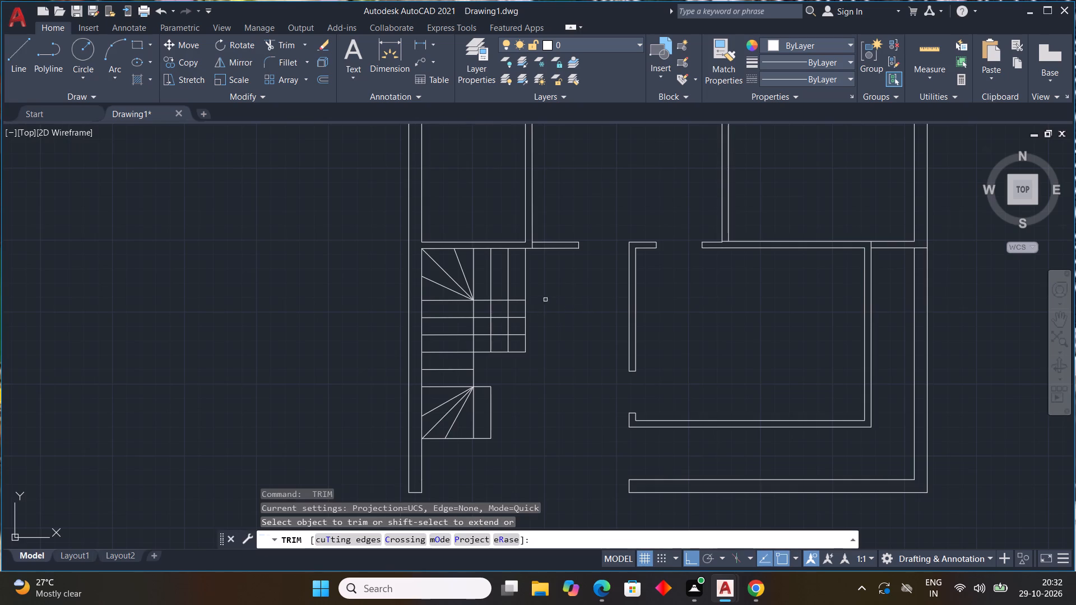
pyautogui.scroll(3, 531, 310)
pyautogui.moveTo(531, 308); pyautogui.dragTo(474, 416)
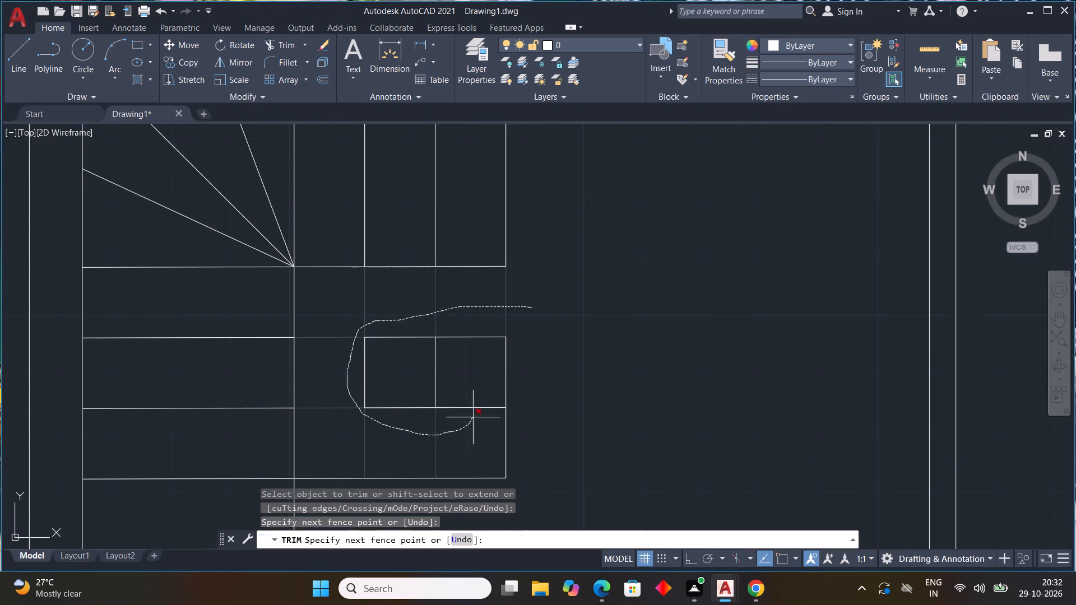
pyautogui.moveTo(474, 416); pyautogui.dragTo(426, 328)
pyautogui.moveTo(407, 308); pyautogui.dragTo(381, 359)
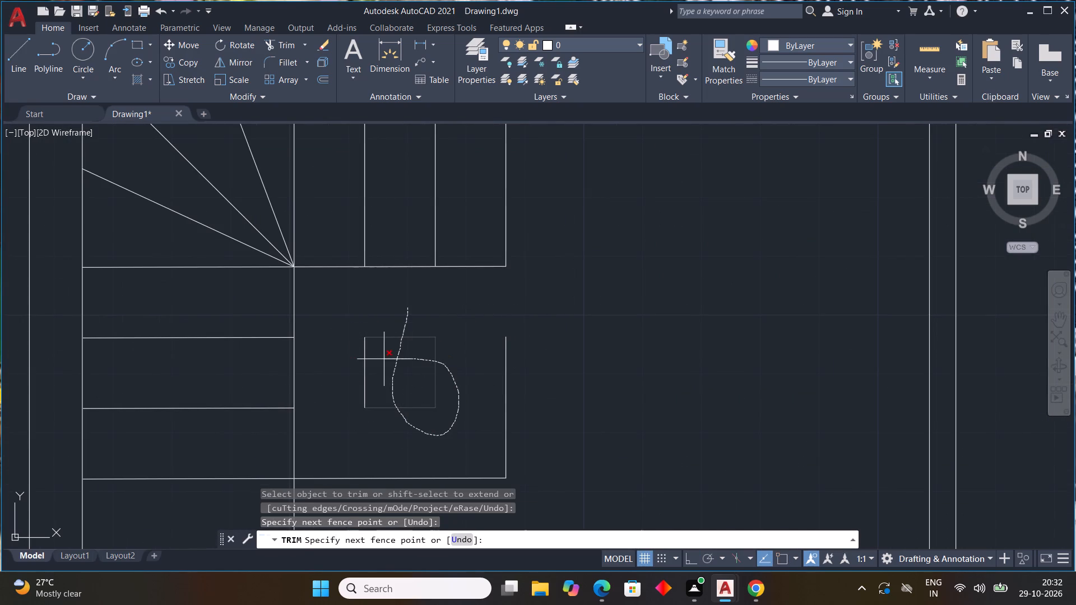
pyautogui.moveTo(381, 359); pyautogui.dragTo(421, 405)
pyautogui.scroll(-2, 546, 371)
pyautogui.moveTo(544, 370); pyautogui.dragTo(545, 339, button='middle')
pyautogui.moveTo(544, 337); pyautogui.dragTo(501, 401)
pyautogui.scroll(-3, 560, 374)
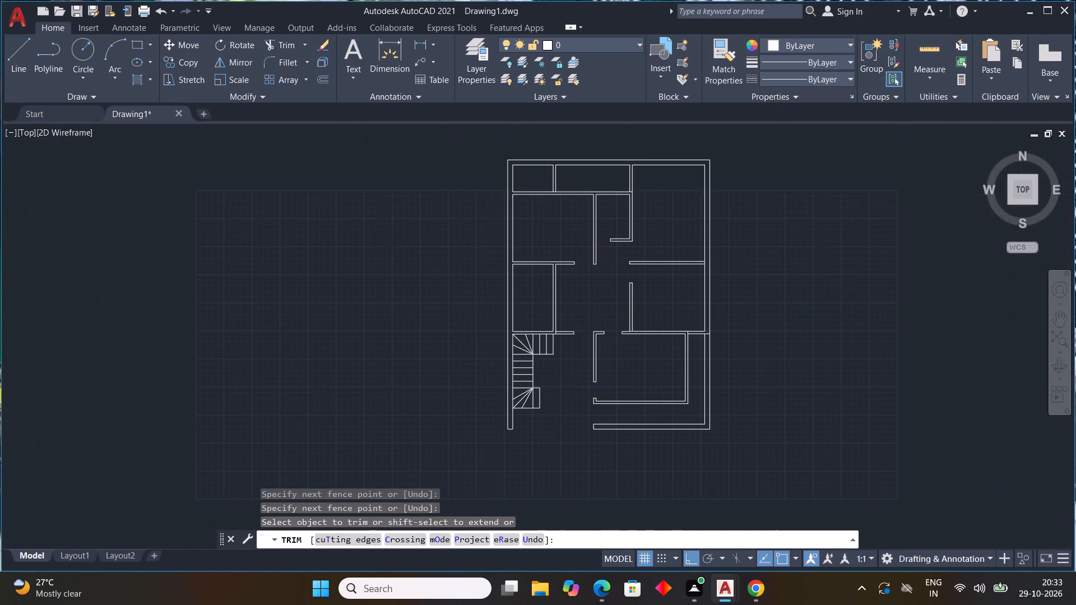
pyautogui.press('Escape')
pyautogui.press('Escape')
pyautogui.press('Escape')
pyautogui.press('Escape')
pyautogui.press('Escape')
pyautogui.press('Escape')
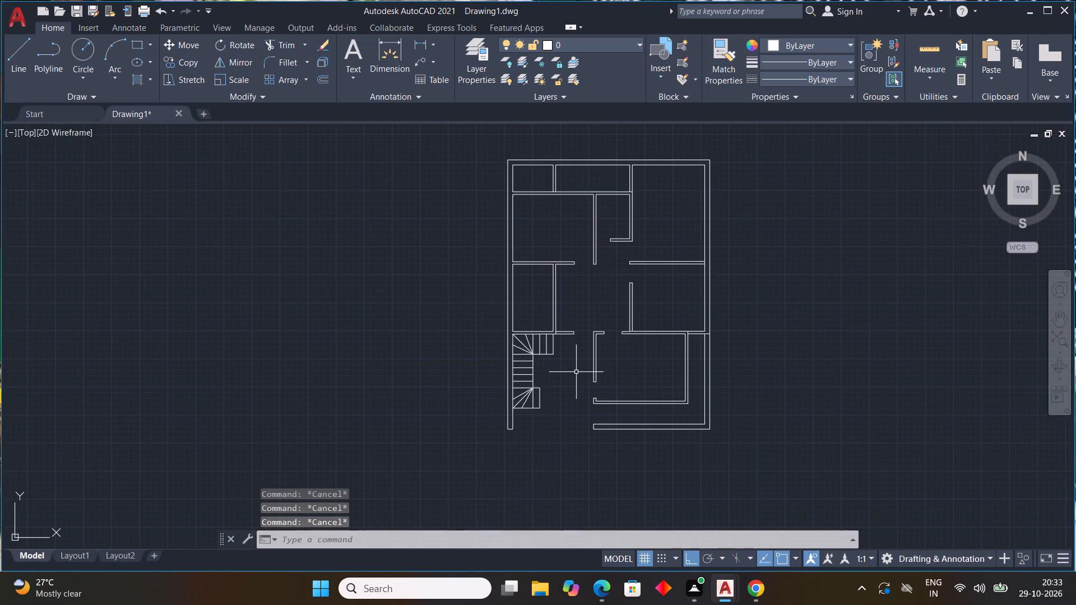
pyautogui.press('Escape')
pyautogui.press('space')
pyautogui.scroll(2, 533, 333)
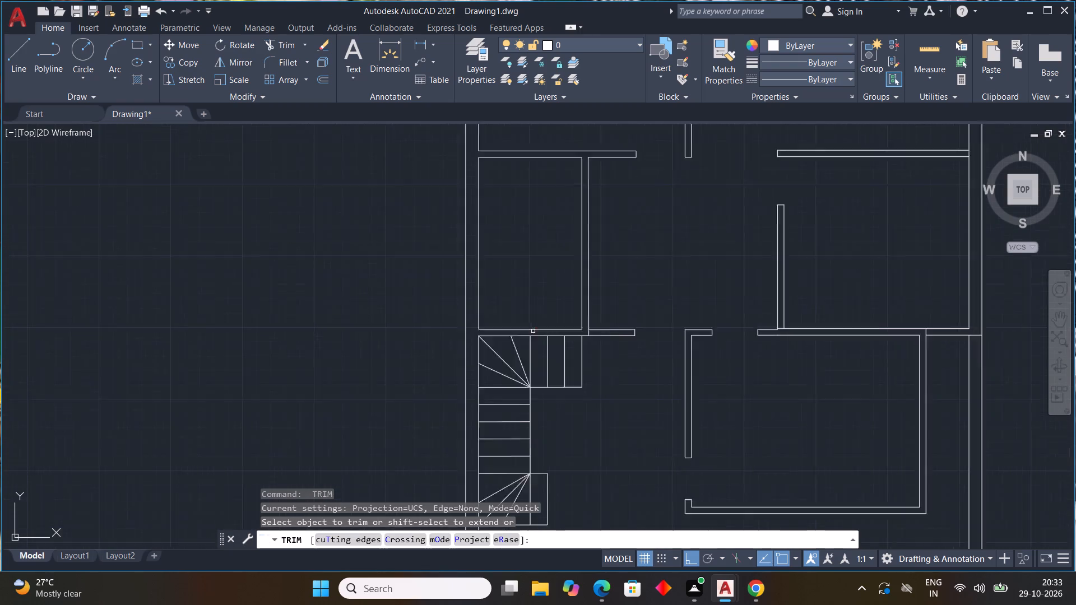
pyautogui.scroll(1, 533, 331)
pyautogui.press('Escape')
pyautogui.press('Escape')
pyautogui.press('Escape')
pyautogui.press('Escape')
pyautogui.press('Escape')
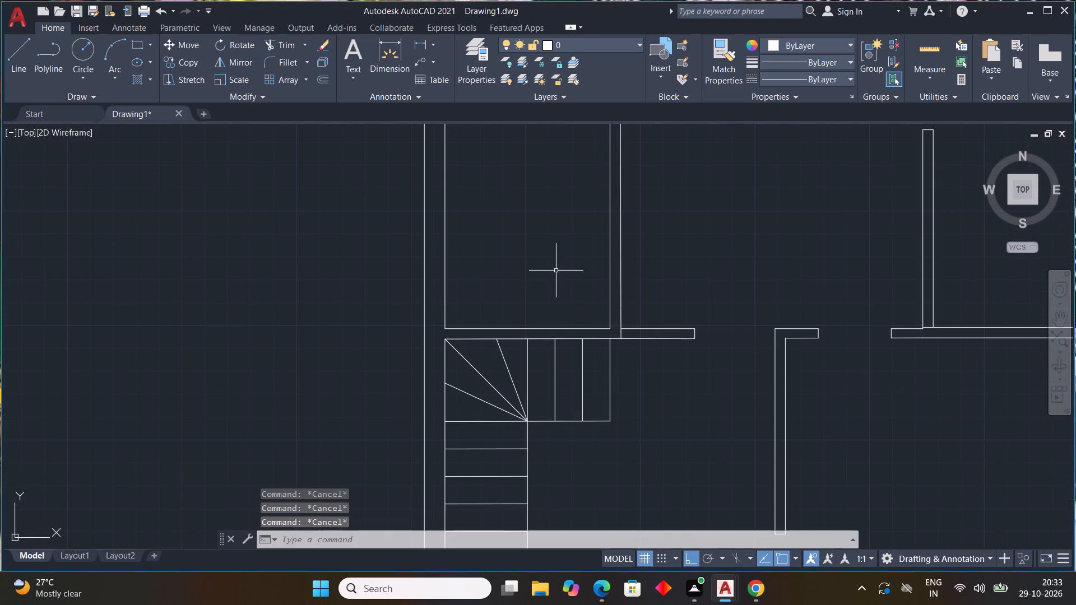
# Draw the stair walk line from the upper flight's end edge through both landing diagonals' midpoints to the lower landing's inner edge.
pyautogui.write('L')
pyautogui.press('space')
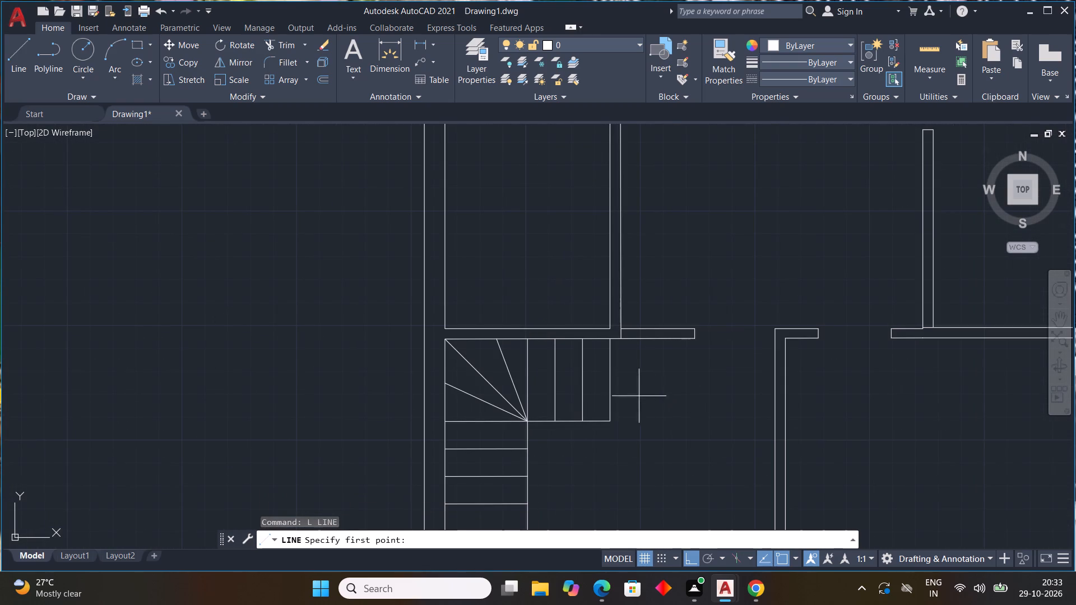
pyautogui.click(609, 376)
pyautogui.moveTo(612, 379); pyautogui.dragTo(517, 365)
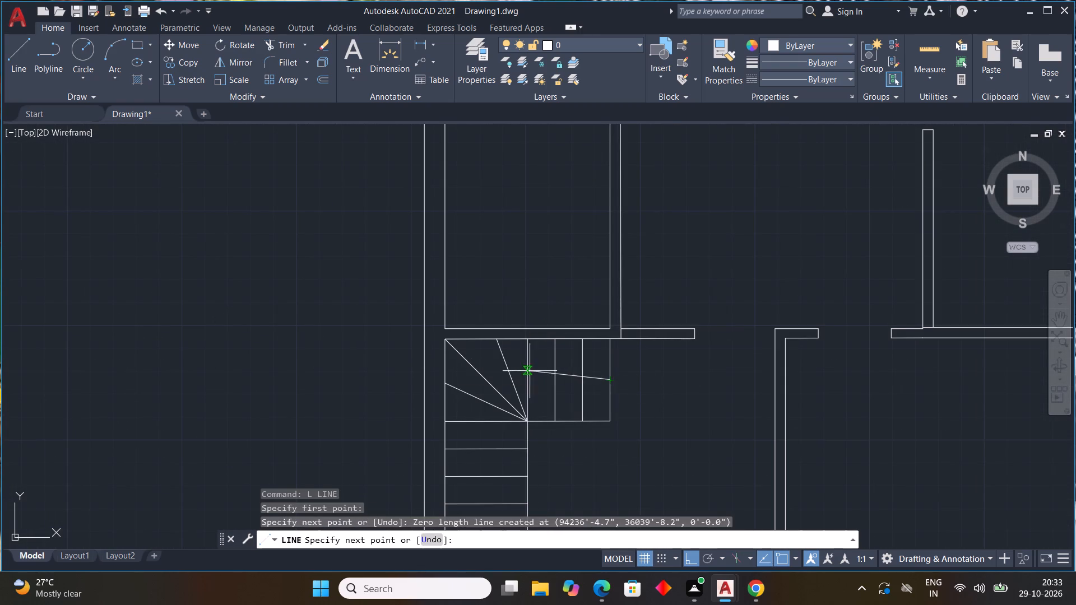
pyautogui.moveTo(564, 370); pyautogui.dragTo(460, 272, button='middle')
pyautogui.click(383, 283)
pyautogui.moveTo(383, 381); pyautogui.dragTo(383, 379, button='middle')
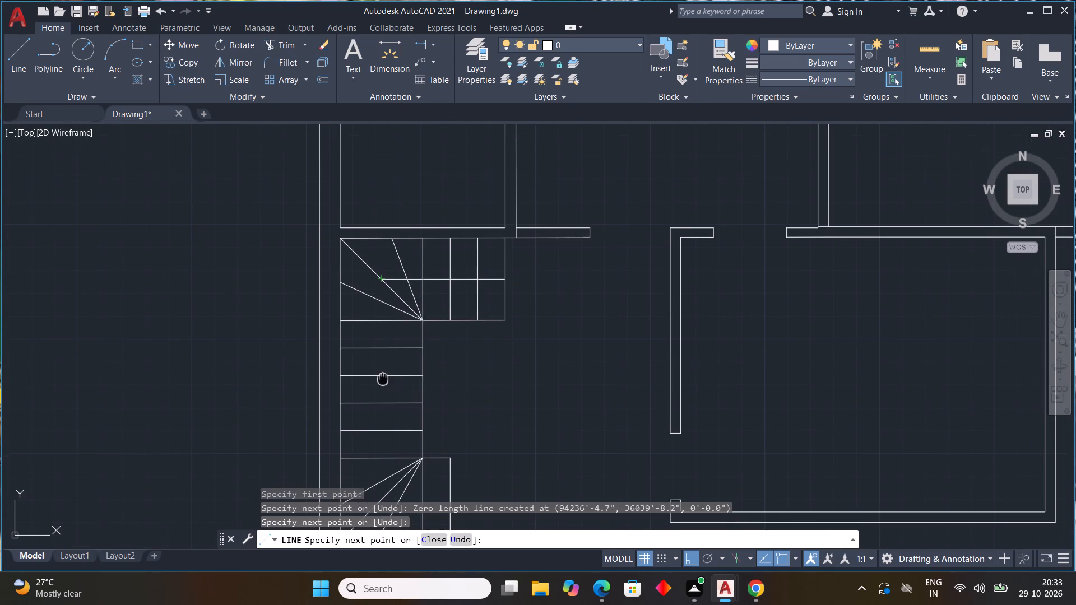
pyautogui.moveTo(383, 379); pyautogui.dragTo(384, 341, button='middle')
pyautogui.moveTo(384, 430); pyautogui.dragTo(384, 427, button='middle')
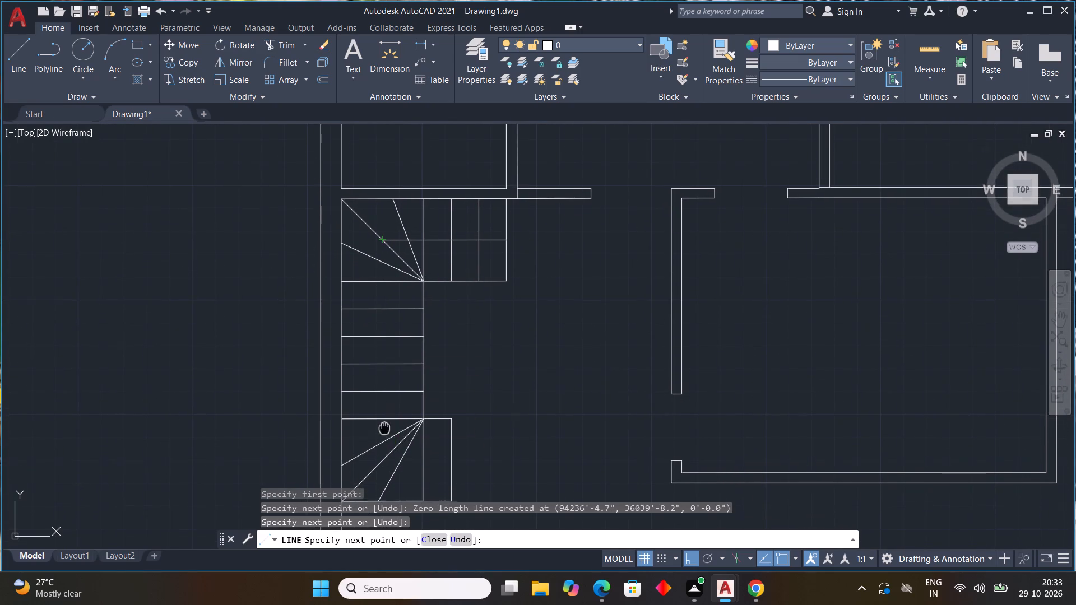
pyautogui.moveTo(384, 427); pyautogui.dragTo(366, 357, button='middle')
pyautogui.click(363, 386)
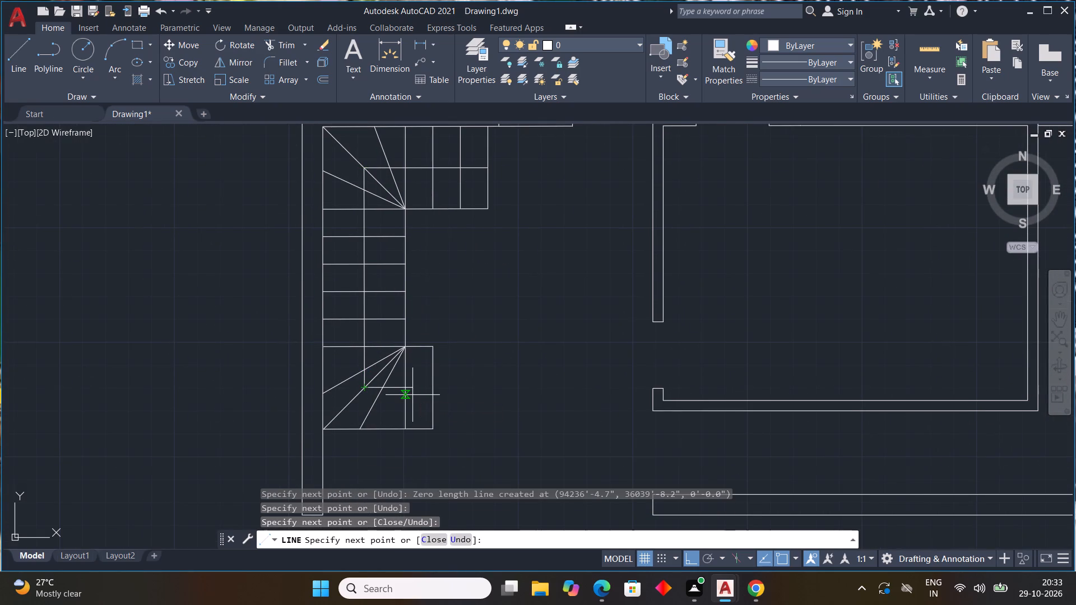
pyautogui.scroll(2, 412, 395)
pyautogui.click(394, 379)
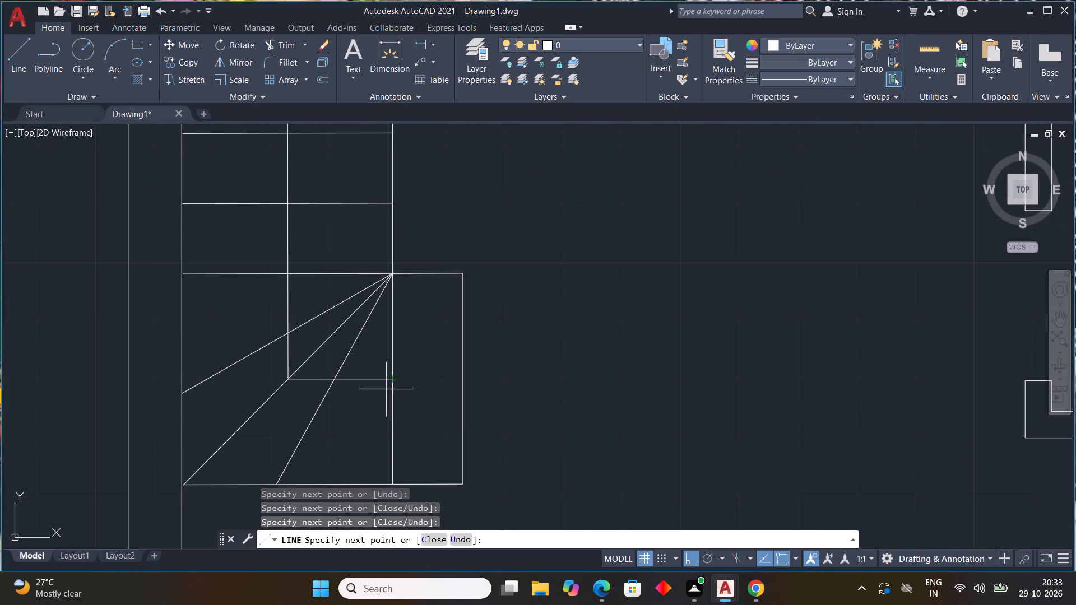
# Turn Ortho off and draw a triangular arrowhead at the lower end of the stair walk line.
pyautogui.press('F8')
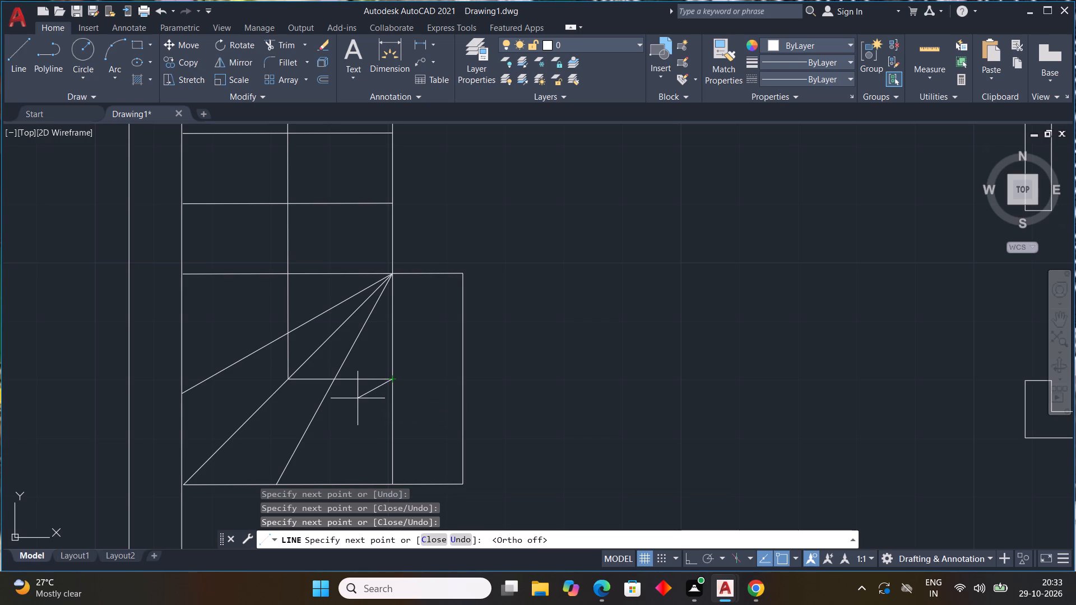
pyautogui.click(356, 397)
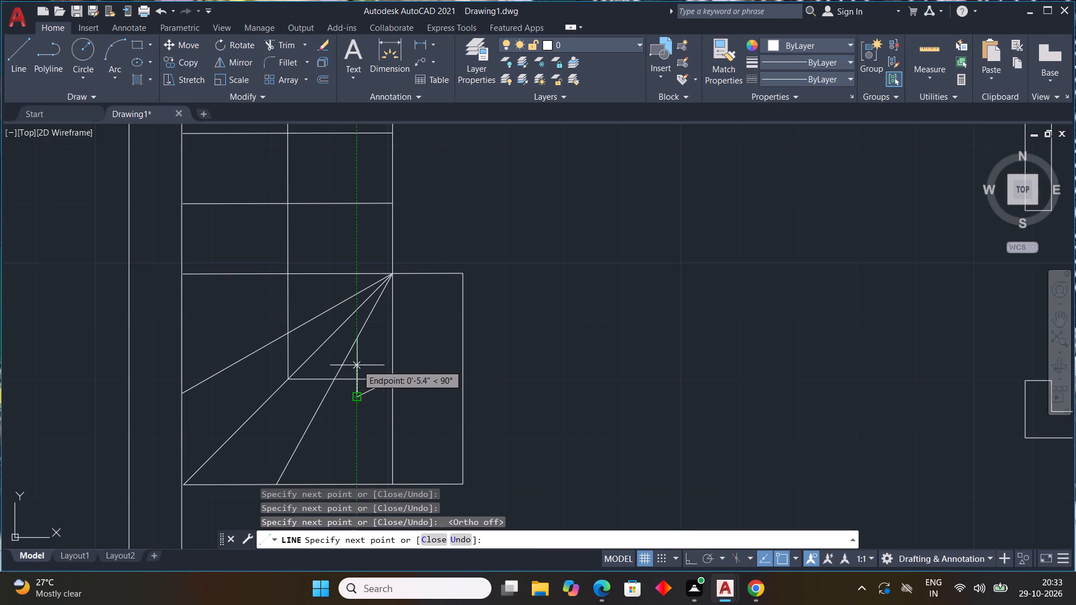
pyautogui.click(358, 360)
pyautogui.click(391, 379)
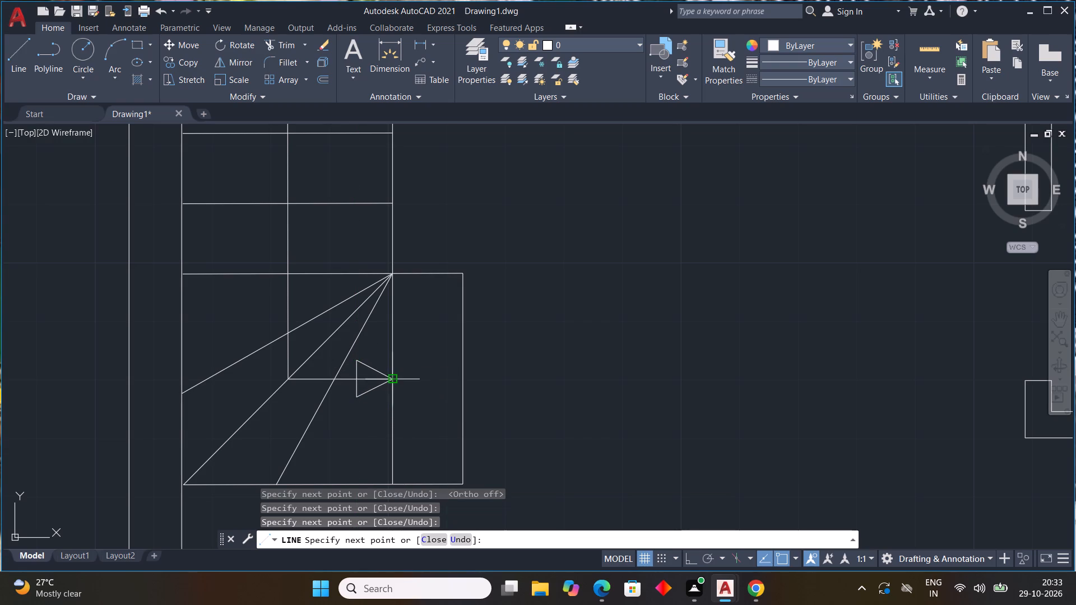
pyautogui.press('Escape')
# Trim the piece of the walk line that lies inside the arrowhead.
pyautogui.write('TR')
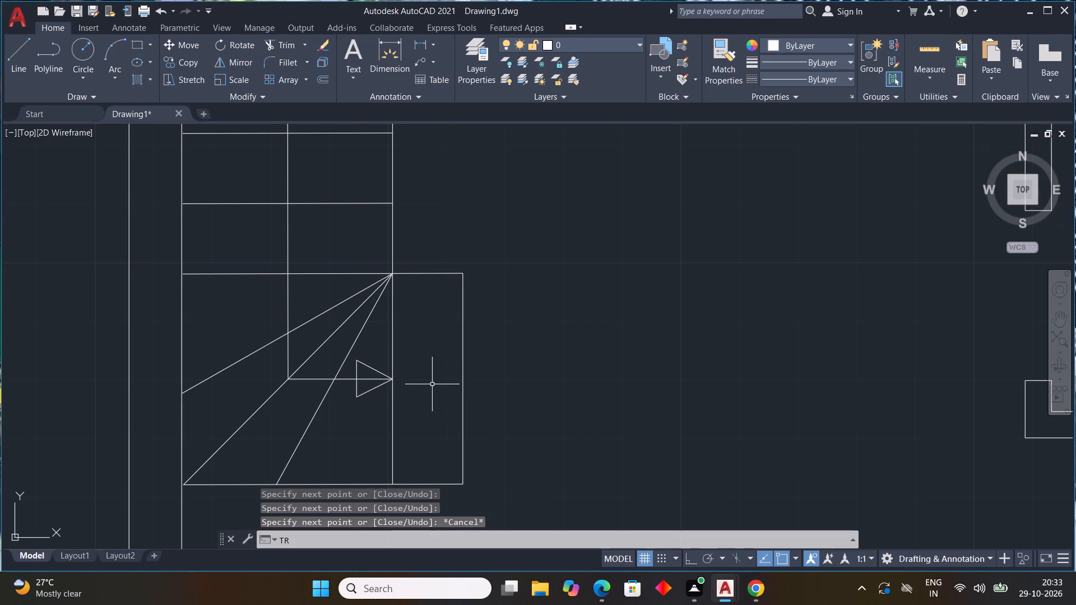
pyautogui.press('space')
pyautogui.click(374, 380)
pyautogui.scroll(-3, 477, 366)
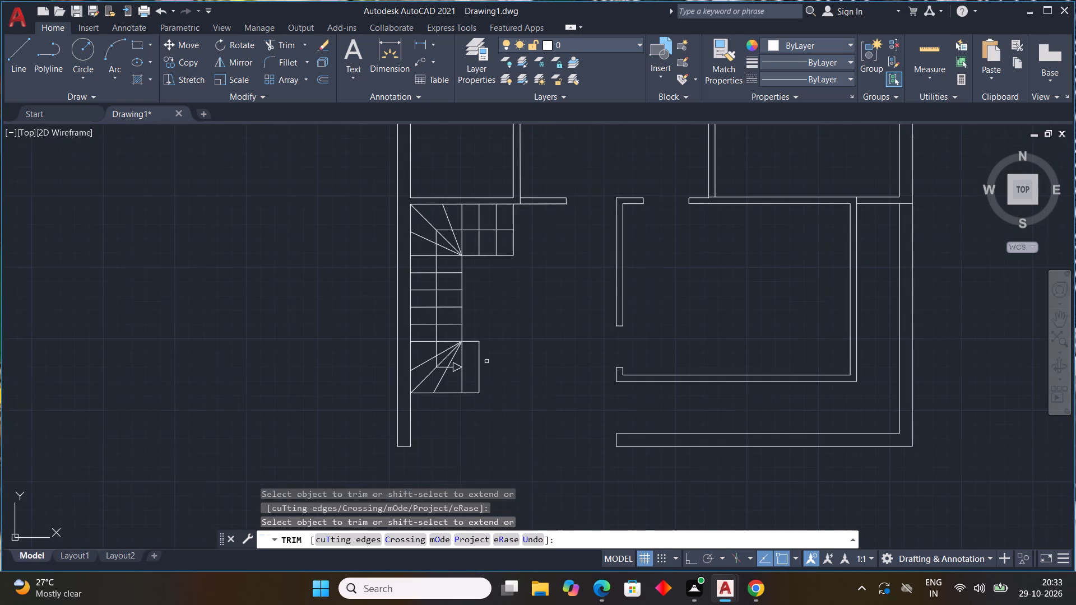
pyautogui.press('Escape')
pyautogui.press('Escape')
pyautogui.press('Escape')
pyautogui.press('Escape')
pyautogui.press('Escape')
pyautogui.press('Escape')
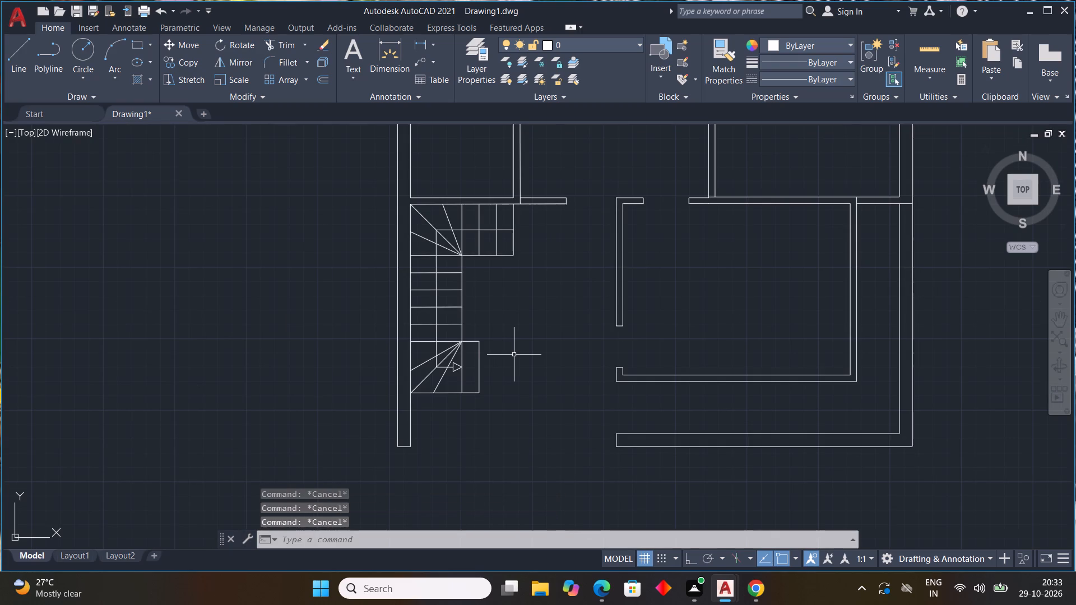
pyautogui.press('Escape')
pyautogui.press('Escape')
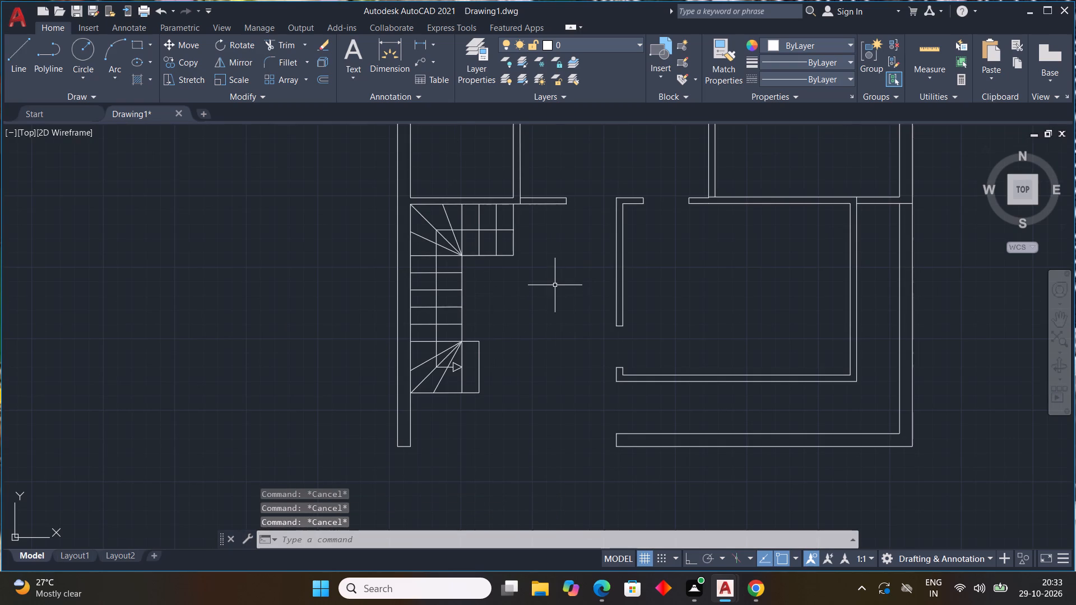
# Draw a 1" line up from the midpoint of the wall stub at the bottom-right room's door opening, and turn Ortho on.
pyautogui.scroll(-2, 554, 285)
pyautogui.moveTo(557, 282); pyautogui.dragTo(476, 315, button='middle')
pyautogui.scroll(3, 493, 283)
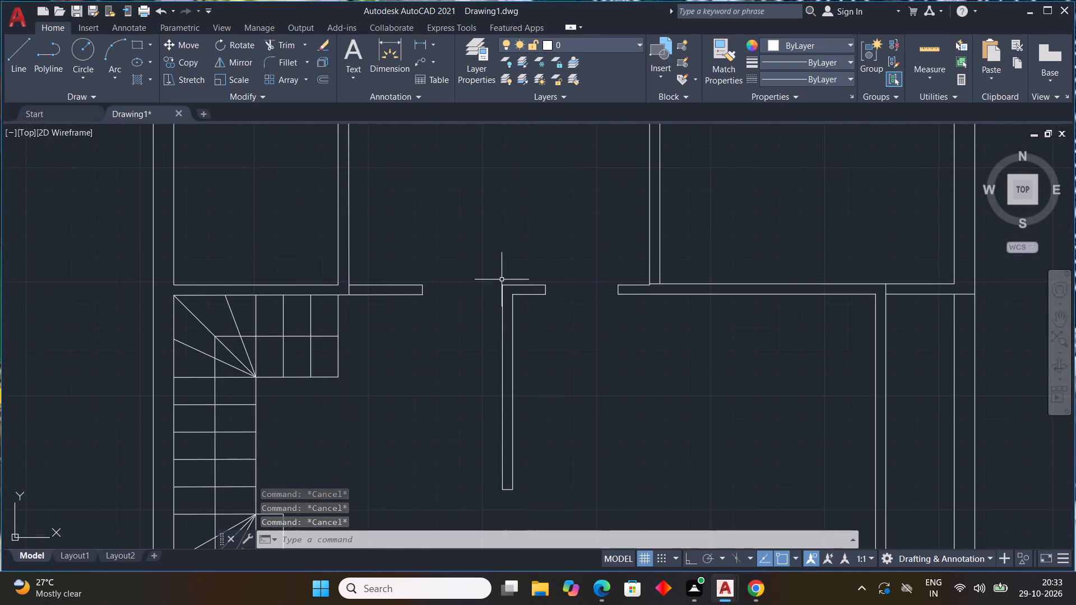
pyautogui.moveTo(502, 277); pyautogui.dragTo(554, 202, button='middle')
pyautogui.moveTo(676, 348); pyautogui.dragTo(590, 210, button='middle')
pyautogui.press('Escape')
pyautogui.press('Escape')
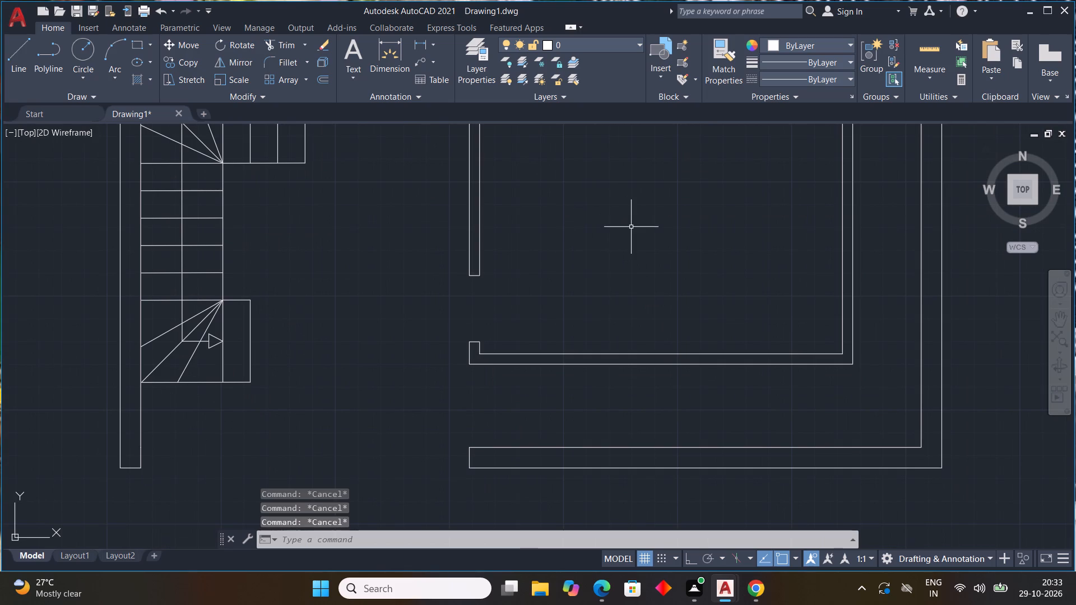
pyautogui.press('Escape')
pyautogui.press('Escape')
pyautogui.write('L')
pyautogui.press('space')
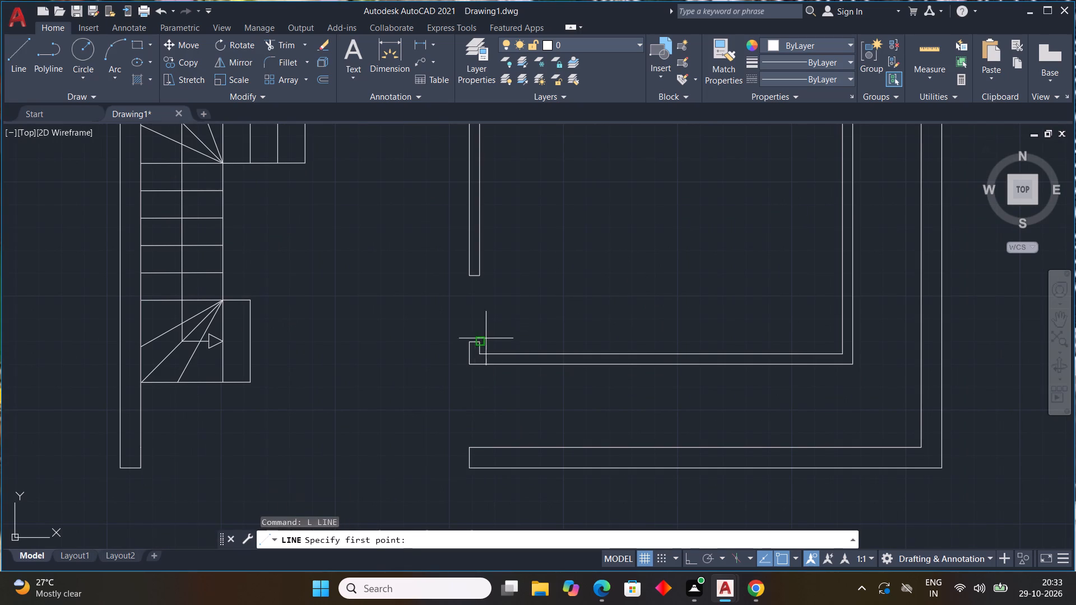
pyautogui.moveTo(473, 338); pyautogui.dragTo(469, 311)
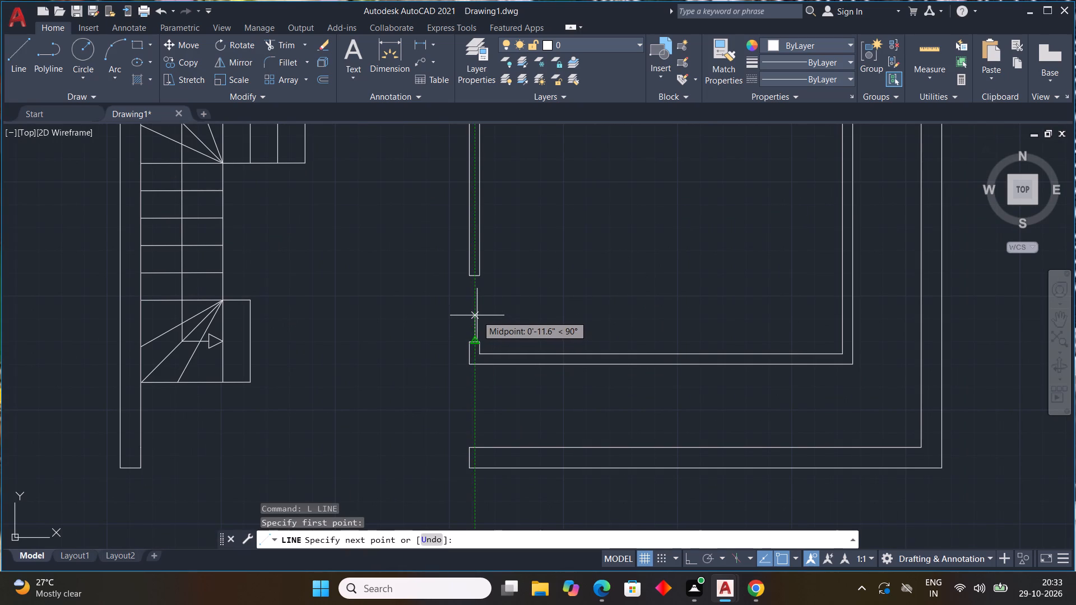
pyautogui.press('1')
pyautogui.hotkey('shift', '"')
pyautogui.press('Return')
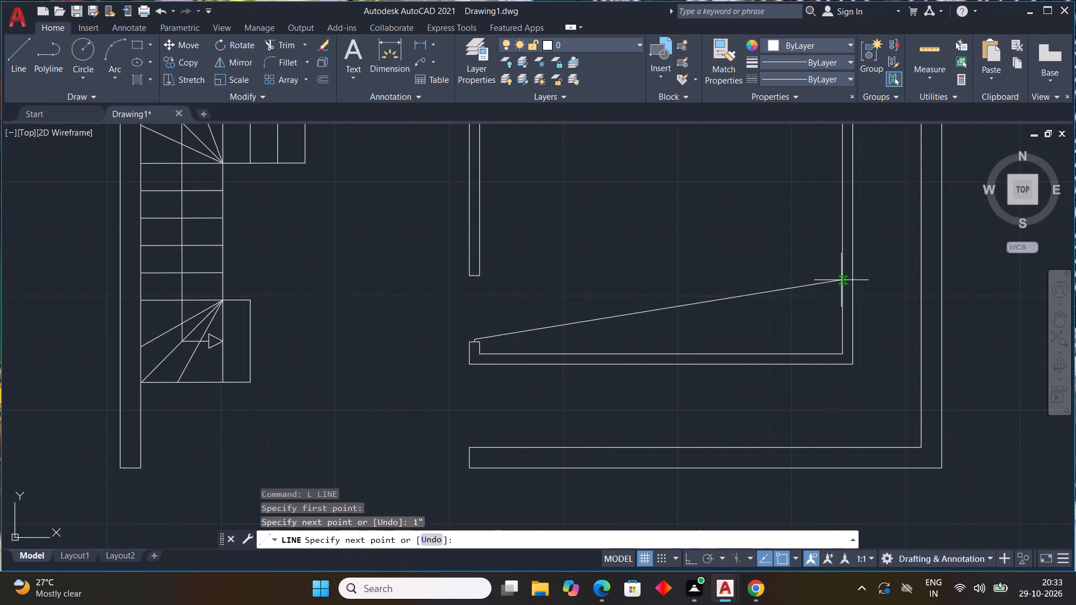
pyautogui.press('F8')
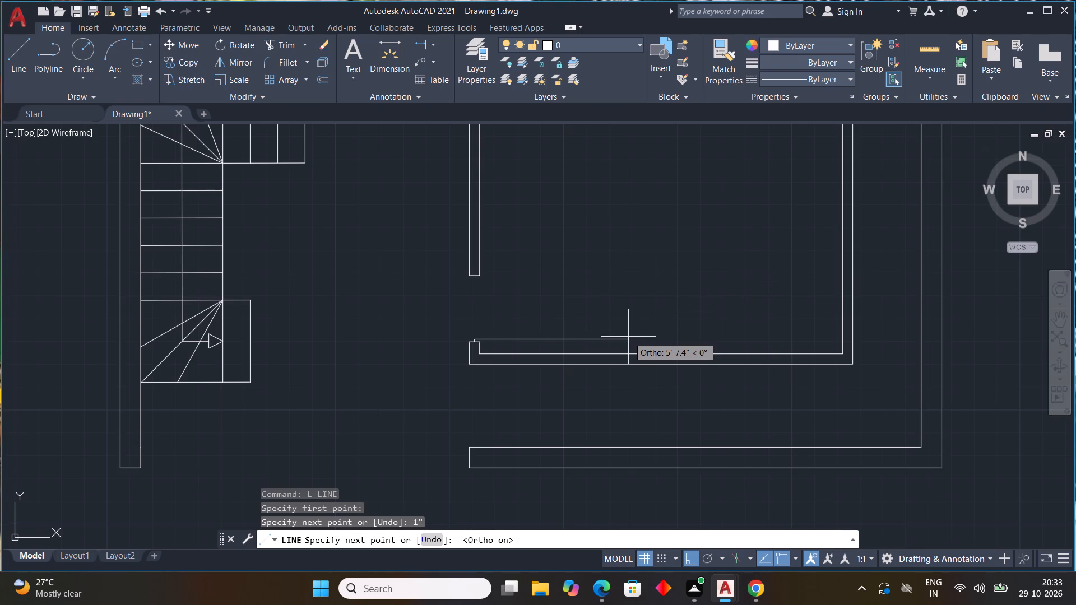
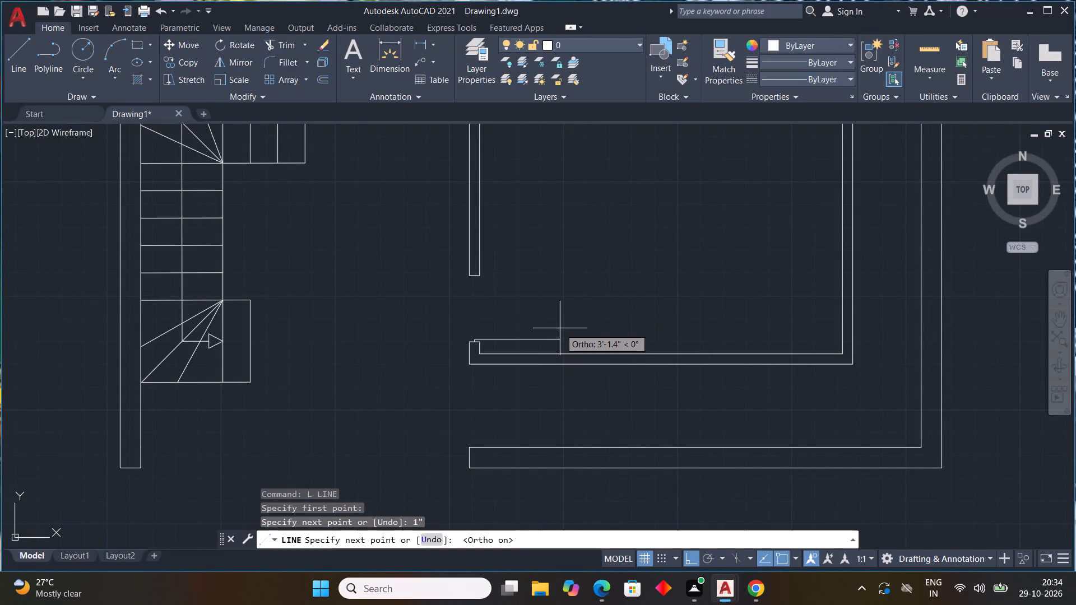
# Complete the door leaf at the bottom-right room's opening as a 2.5' by 1" rectangle extending into the room.
pyautogui.press('2')
pyautogui.press('.')
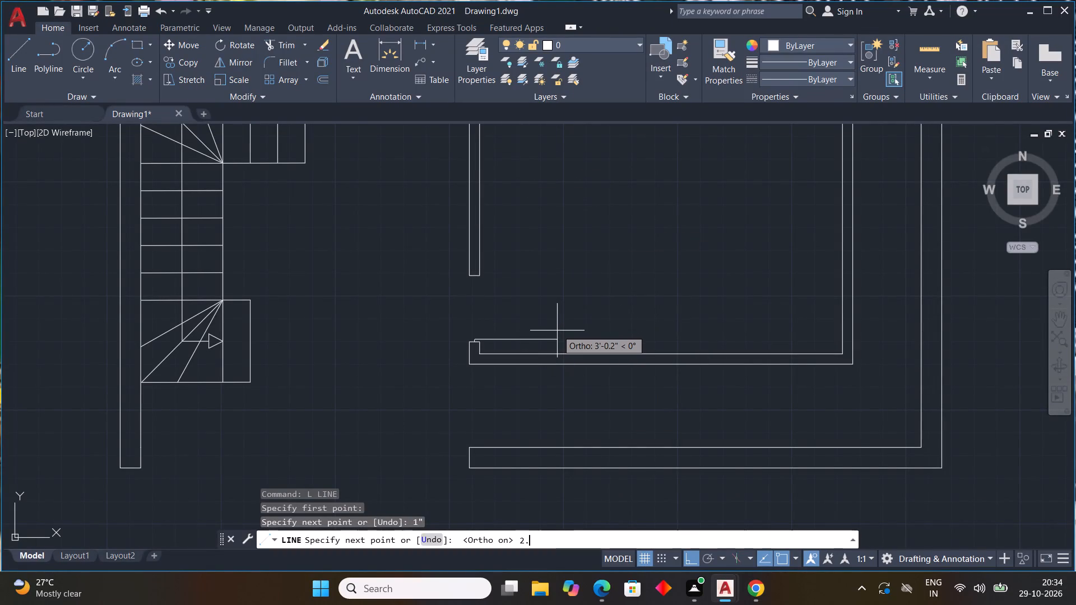
pyautogui.write("5'")
pyautogui.press('Return')
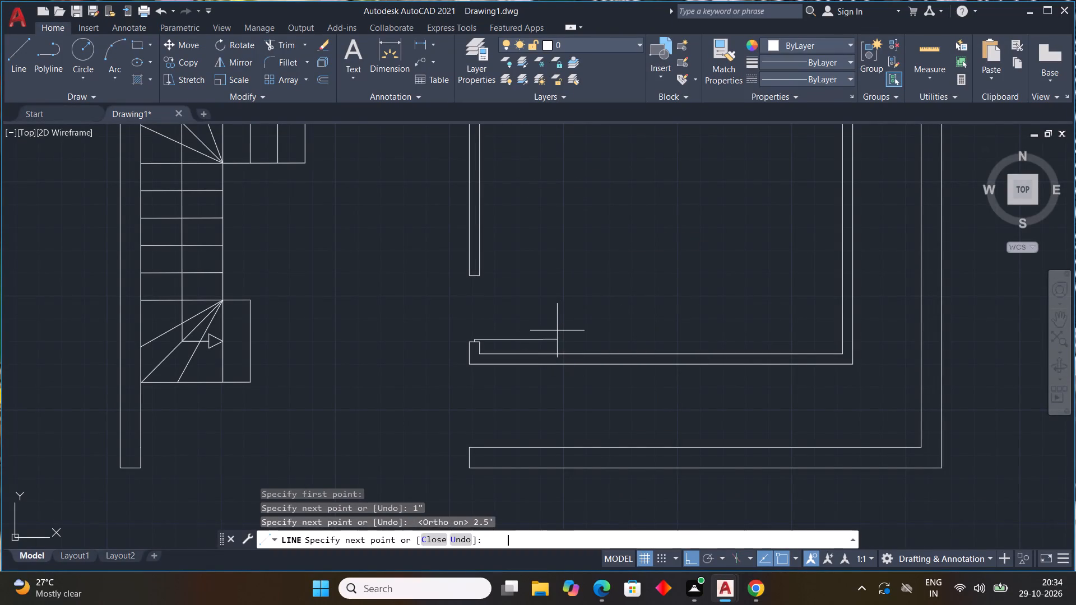
pyautogui.press('1')
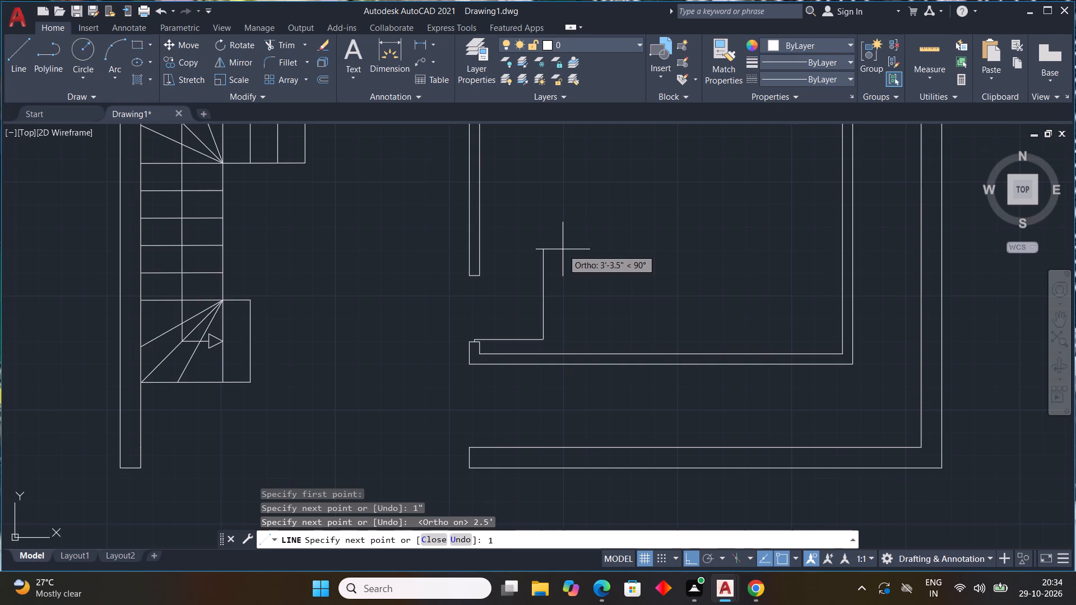
pyautogui.hotkey('shift', '"')
pyautogui.press('Return')
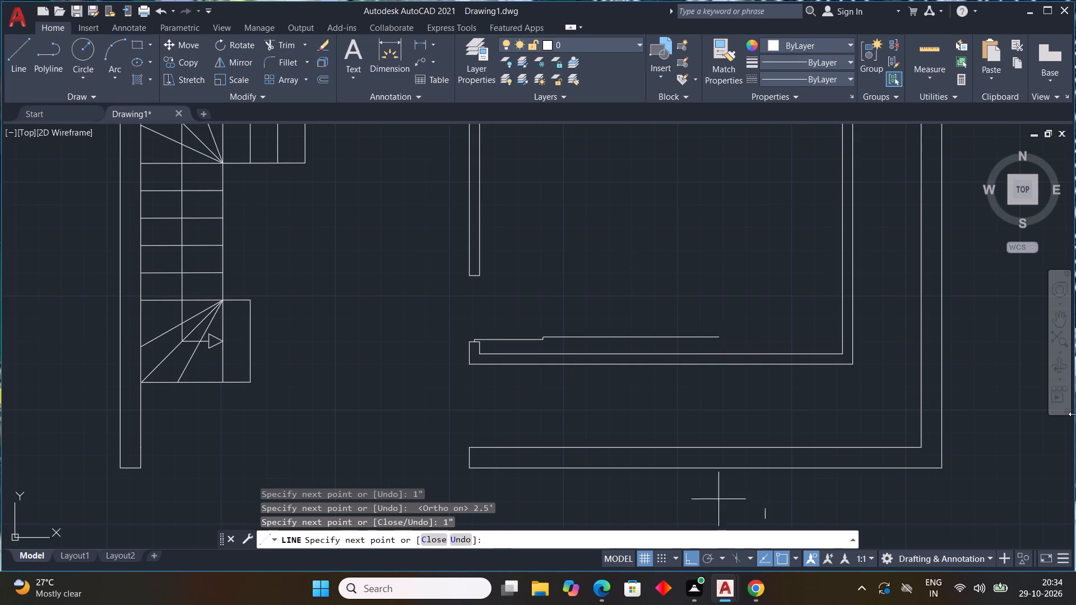
pyautogui.scroll(1, 502, 294)
pyautogui.moveTo(497, 296); pyautogui.dragTo(506, 257, button='middle')
pyautogui.scroll(4, 461, 292)
pyautogui.moveTo(471, 324); pyautogui.dragTo(483, 259, button='middle')
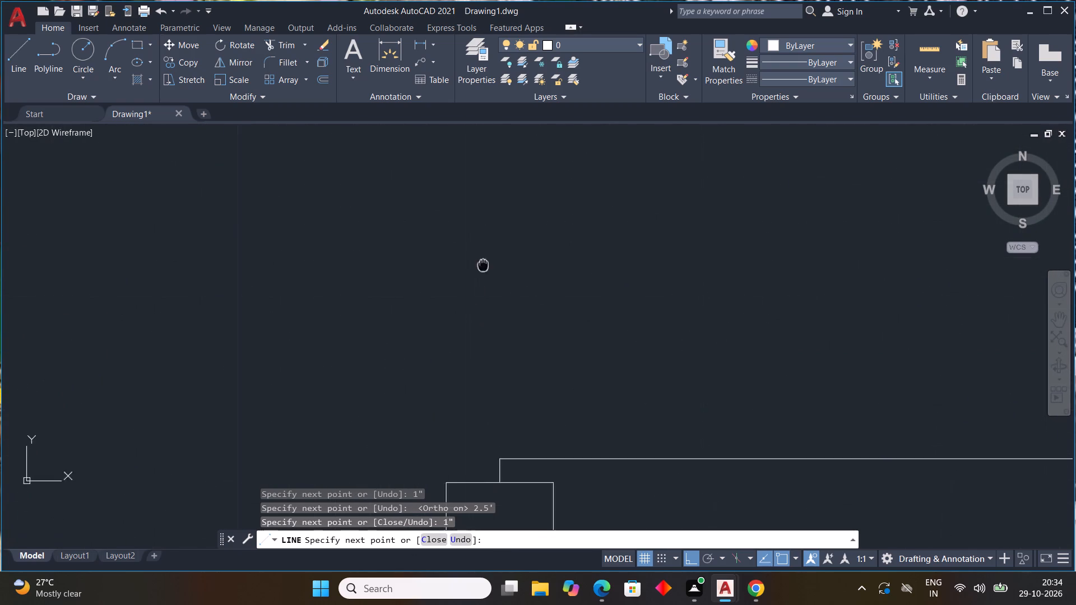
pyautogui.moveTo(483, 259); pyautogui.dragTo(475, 197, button='middle')
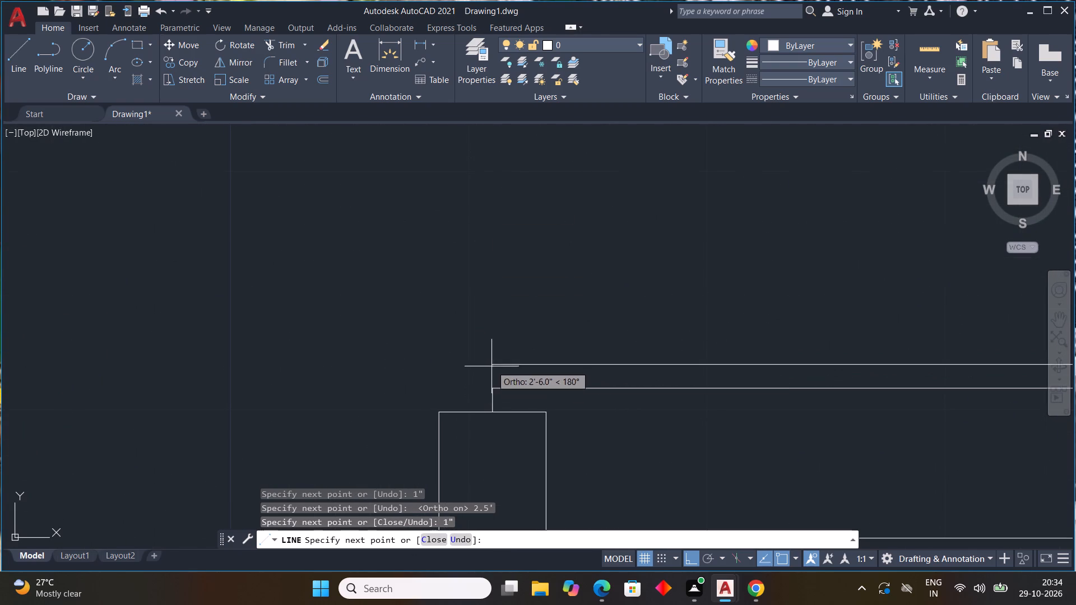
pyautogui.click(494, 365)
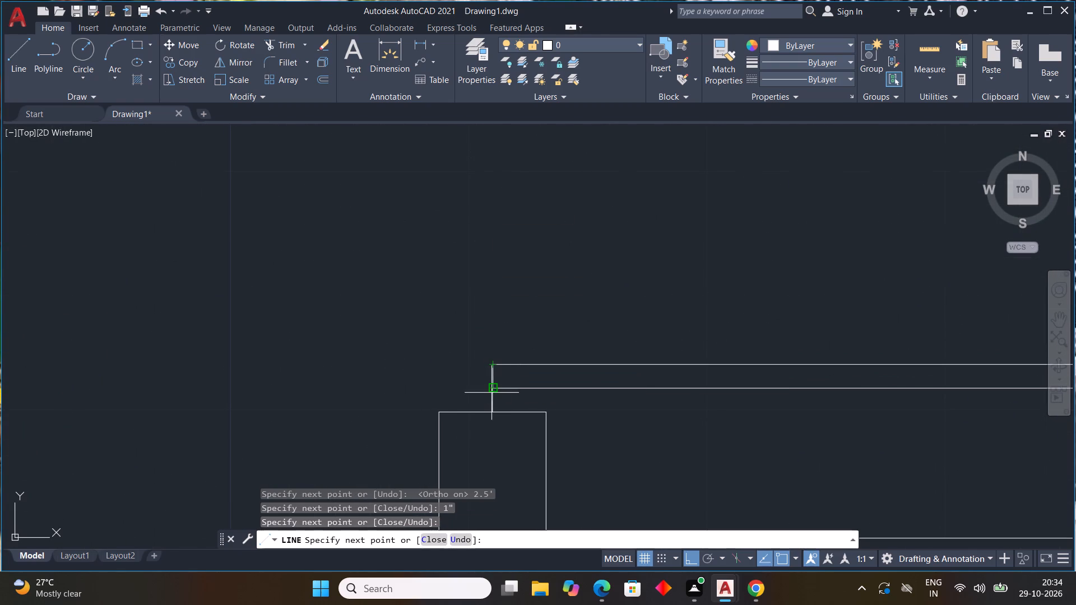
pyautogui.click(491, 393)
pyautogui.press('Escape')
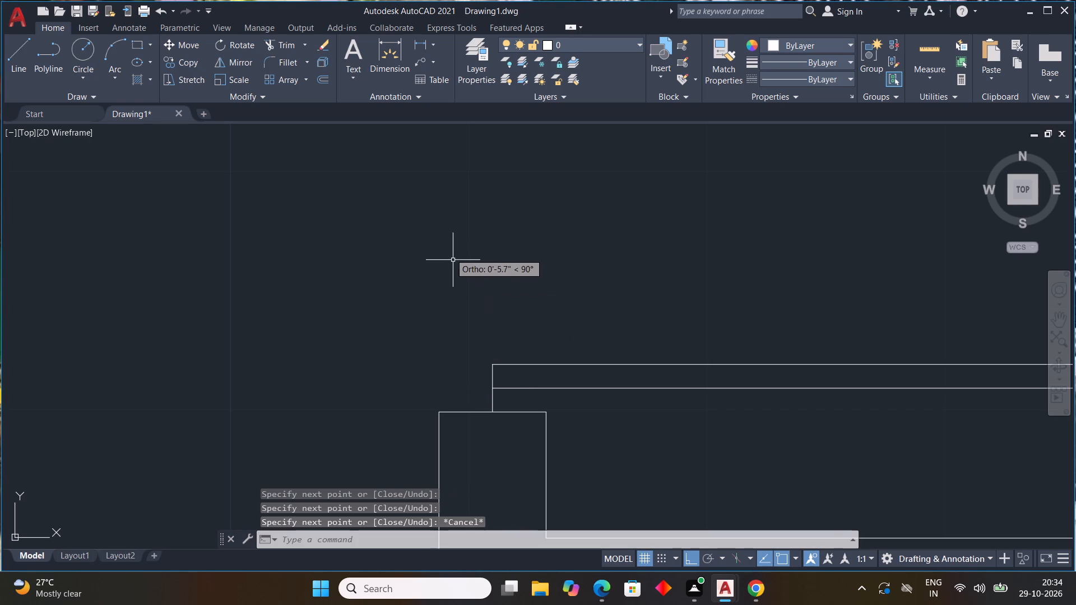
# Draw a three-point arc for the door swing from the leaf's free end through its outer corner to the wall end above.
pyautogui.scroll(-4, 453, 260)
pyautogui.click(114, 75)
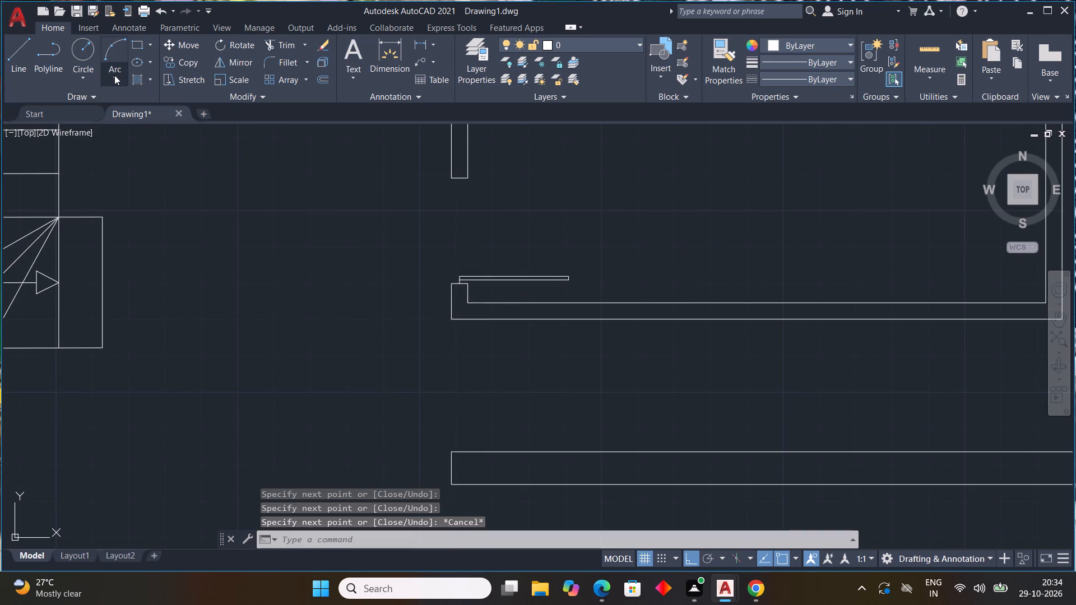
pyautogui.click(122, 93)
pyautogui.scroll(3, 602, 287)
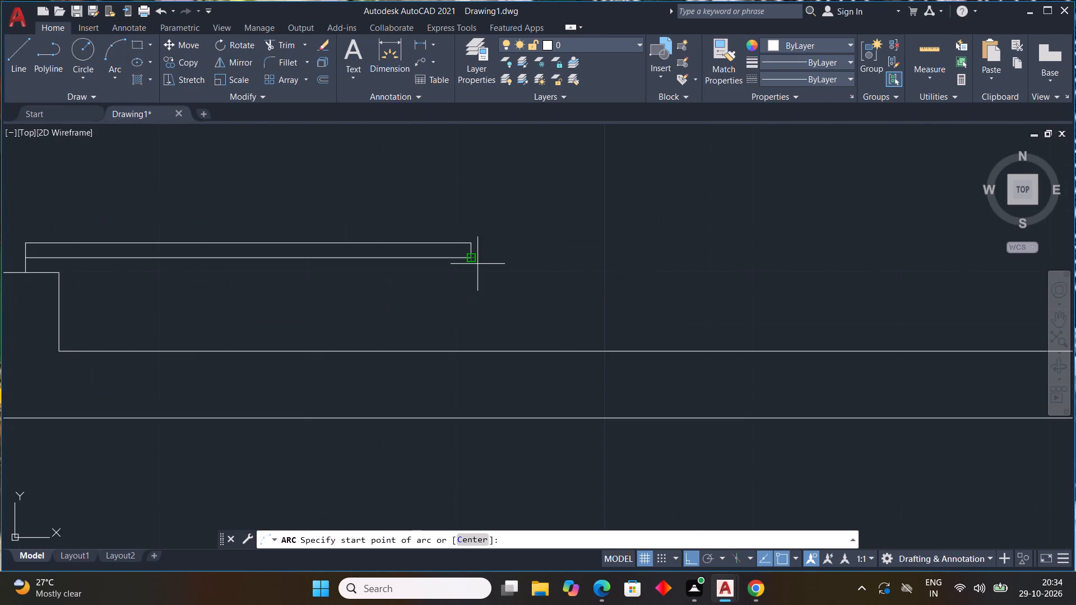
pyautogui.click(473, 258)
pyautogui.click(471, 244)
pyautogui.moveTo(393, 190); pyautogui.dragTo(520, 373, button='middle')
pyautogui.scroll(-3, 392, 193)
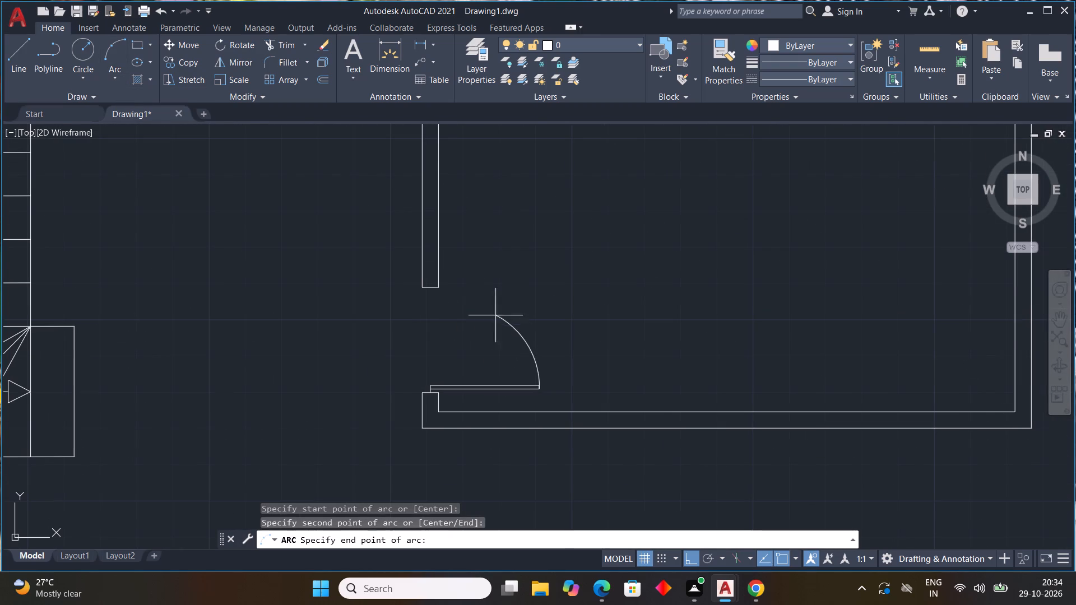
pyautogui.moveTo(438, 286); pyautogui.dragTo(440, 293)
pyautogui.scroll(-4, 574, 224)
pyautogui.moveTo(580, 228); pyautogui.dragTo(576, 250, button='middle')
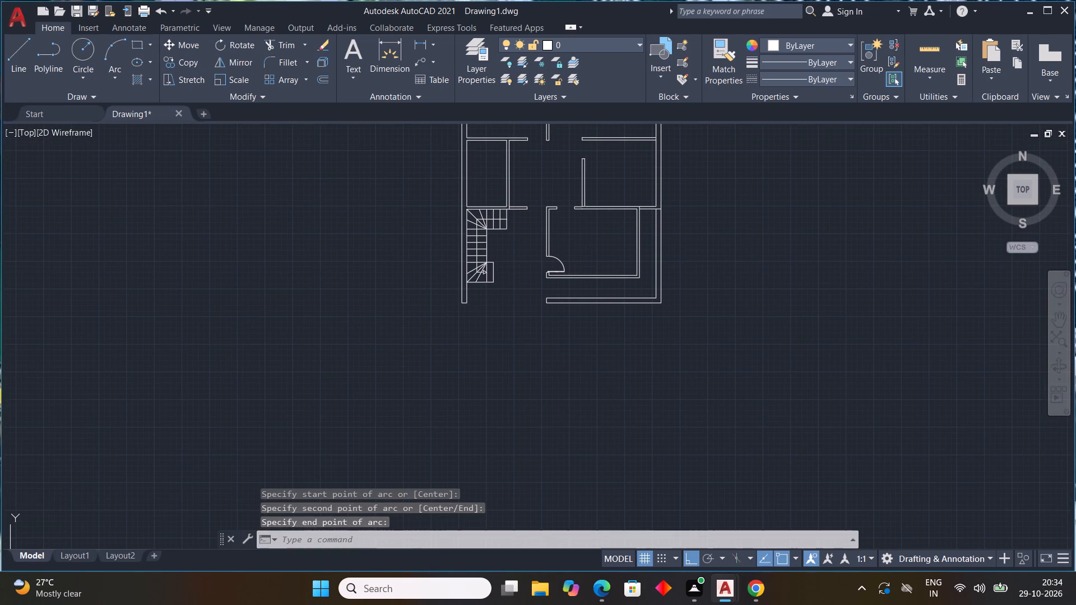
pyautogui.press('Escape')
pyautogui.press('Escape')
pyautogui.press('Escape')
pyautogui.press('Escape')
pyautogui.press('Escape')
pyautogui.press('Escape')
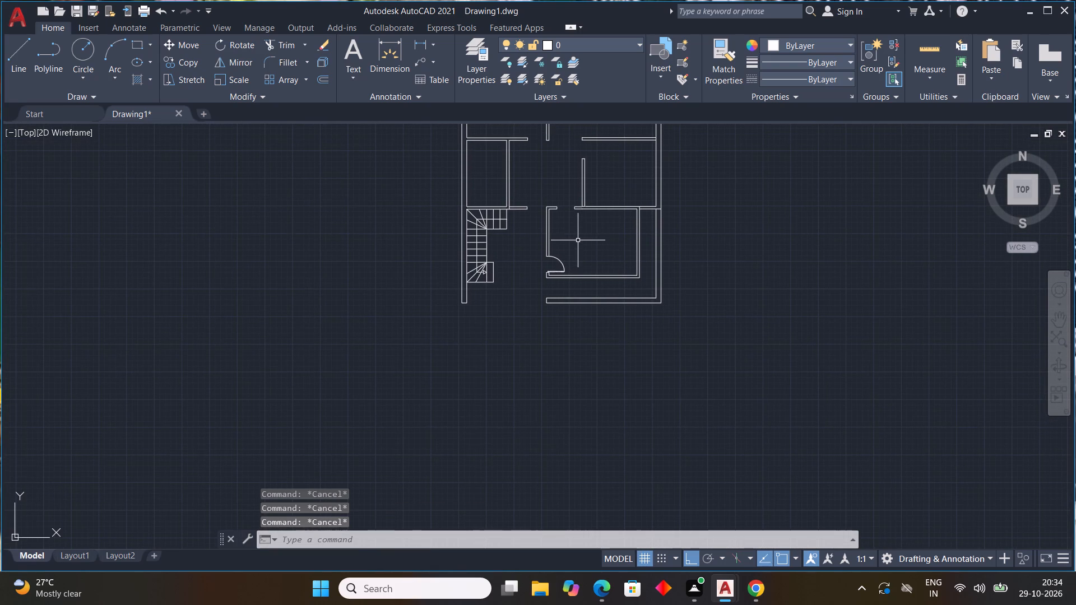
# Draw a short line across the partition junction to continue the right outer wall's inner face above the bottom-right room.
pyautogui.moveTo(579, 238); pyautogui.dragTo(569, 275, button='middle')
pyautogui.scroll(4, 637, 237)
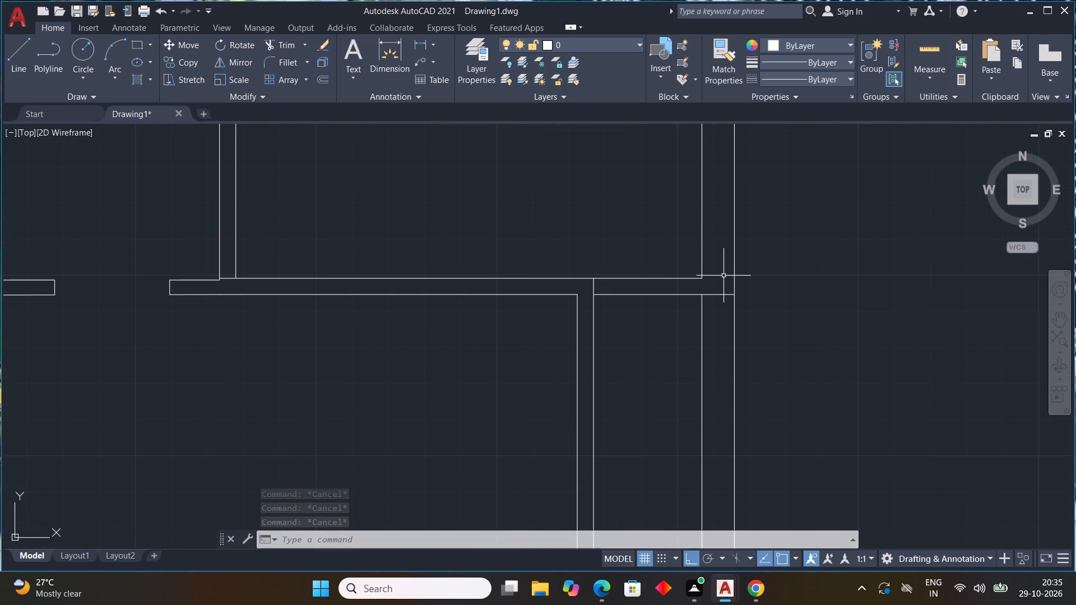
pyautogui.write('L')
pyautogui.press('space')
pyautogui.moveTo(702, 281); pyautogui.dragTo(704, 294)
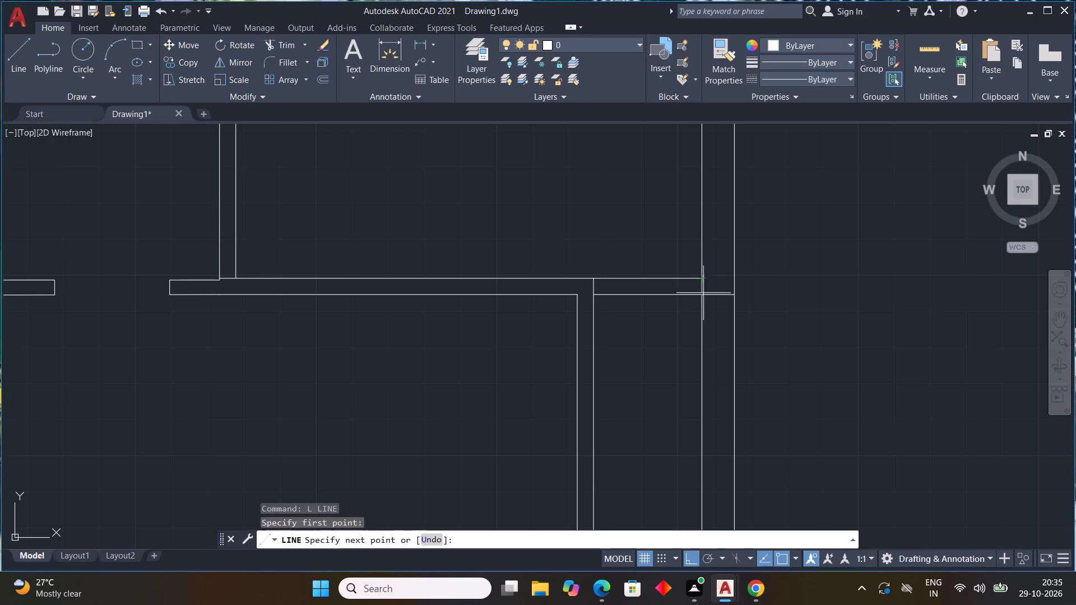
pyautogui.moveTo(704, 294); pyautogui.dragTo(705, 299)
pyautogui.click(704, 295)
pyautogui.press('Escape')
# Draw a centre line in the short wall piece from the outer wall's inner face to the bottom-right room's outer corner.
pyautogui.press('space')
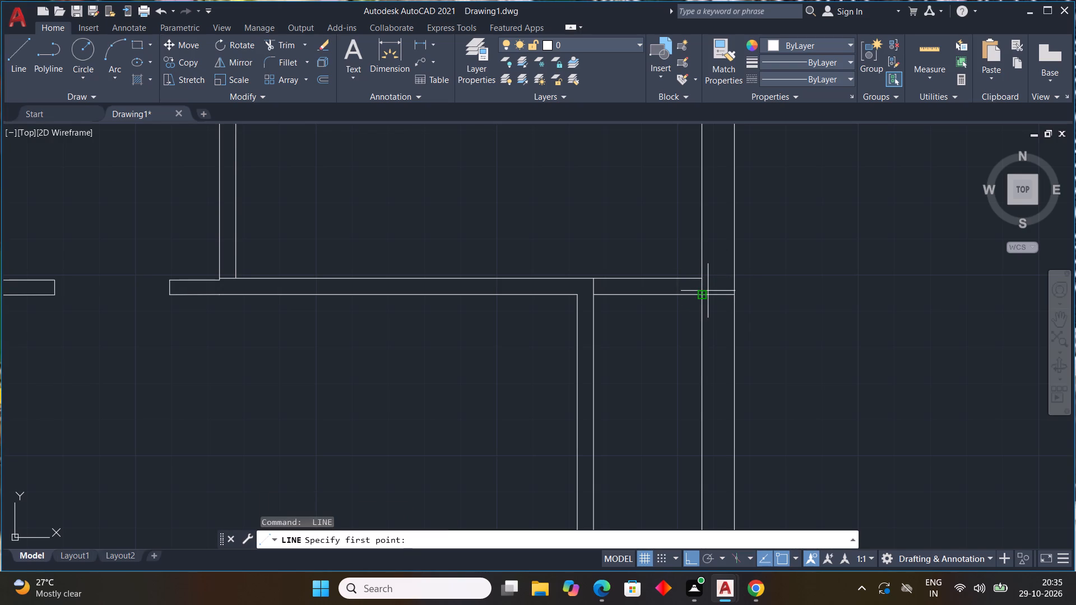
pyautogui.scroll(2, 706, 290)
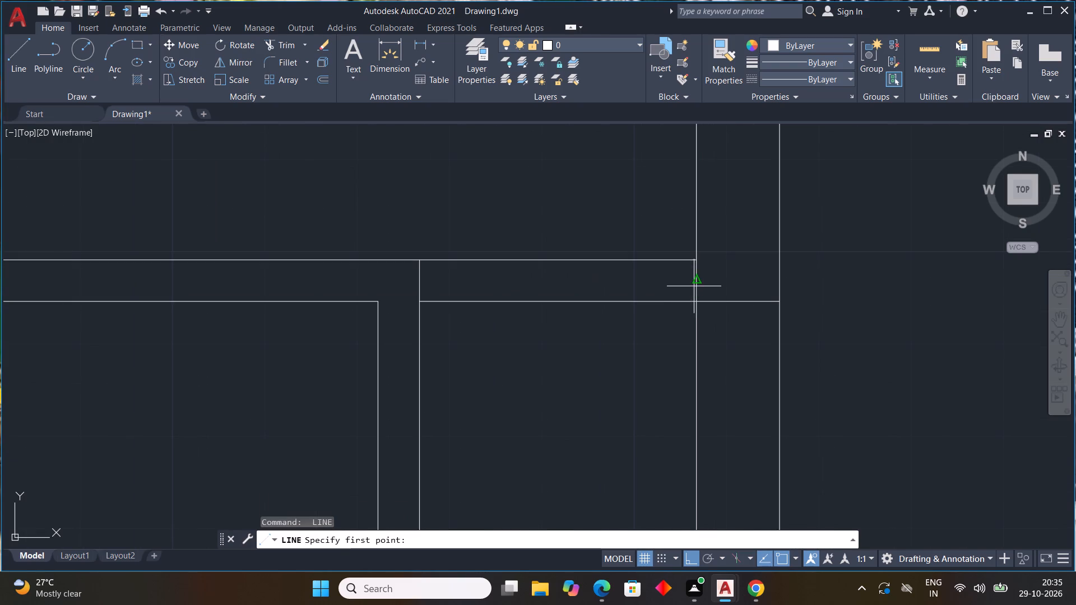
pyautogui.click(695, 286)
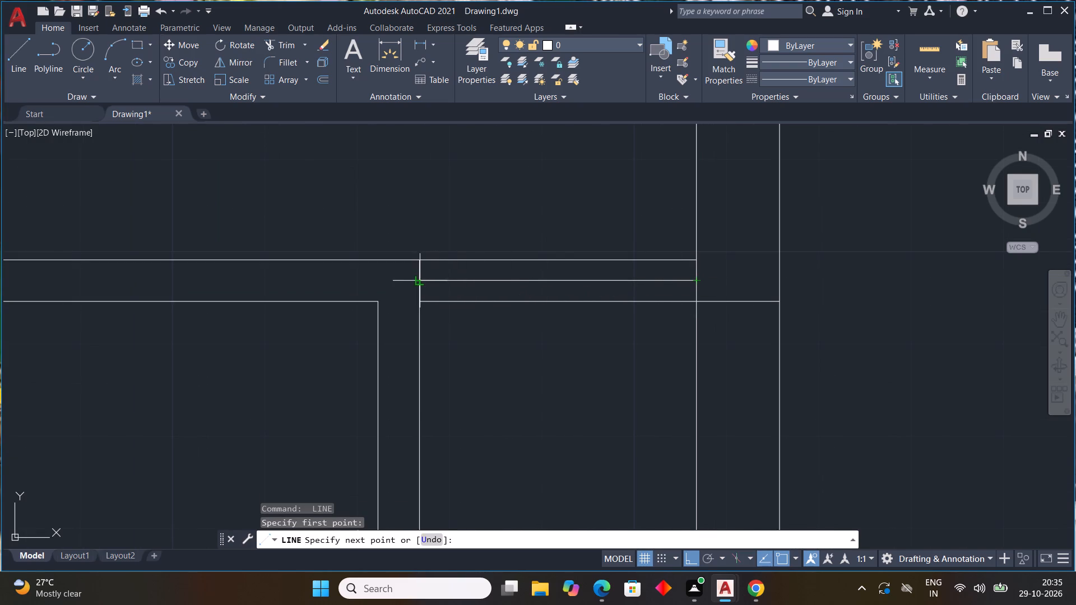
pyautogui.click(421, 282)
pyautogui.press('Escape')
# Draw a 2.5' by 1" door leaf, offset 1" from the bottom-right room's top-left corner and running down beside its wall.
pyautogui.scroll(-4, 587, 210)
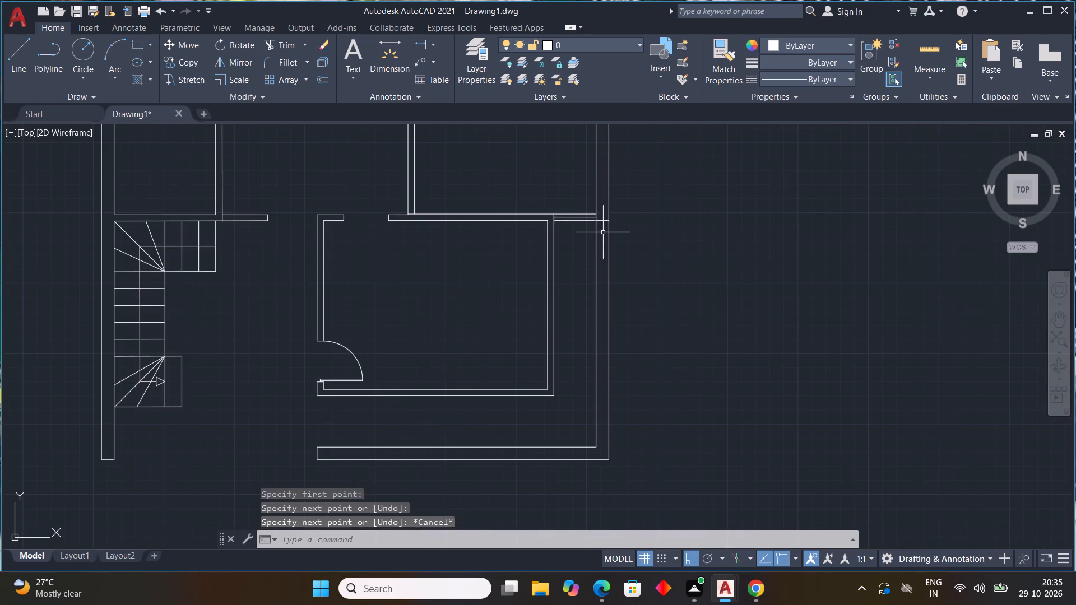
pyautogui.moveTo(404, 264); pyautogui.dragTo(499, 314, button='middle')
pyautogui.press('Escape')
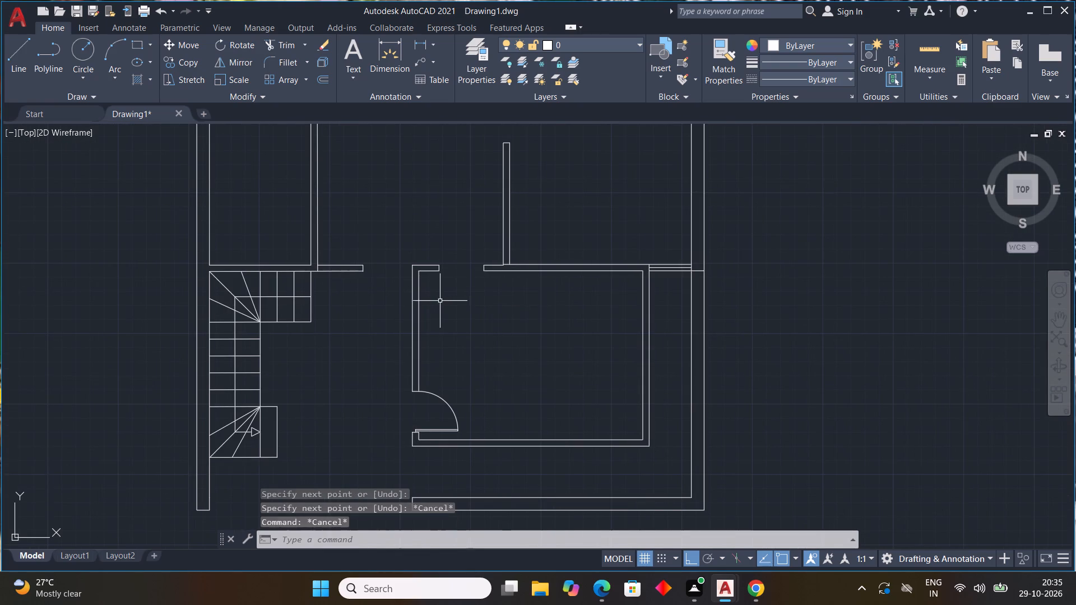
pyautogui.press('Escape')
pyautogui.press('l')
pyautogui.press('space')
pyautogui.scroll(3, 384, 269)
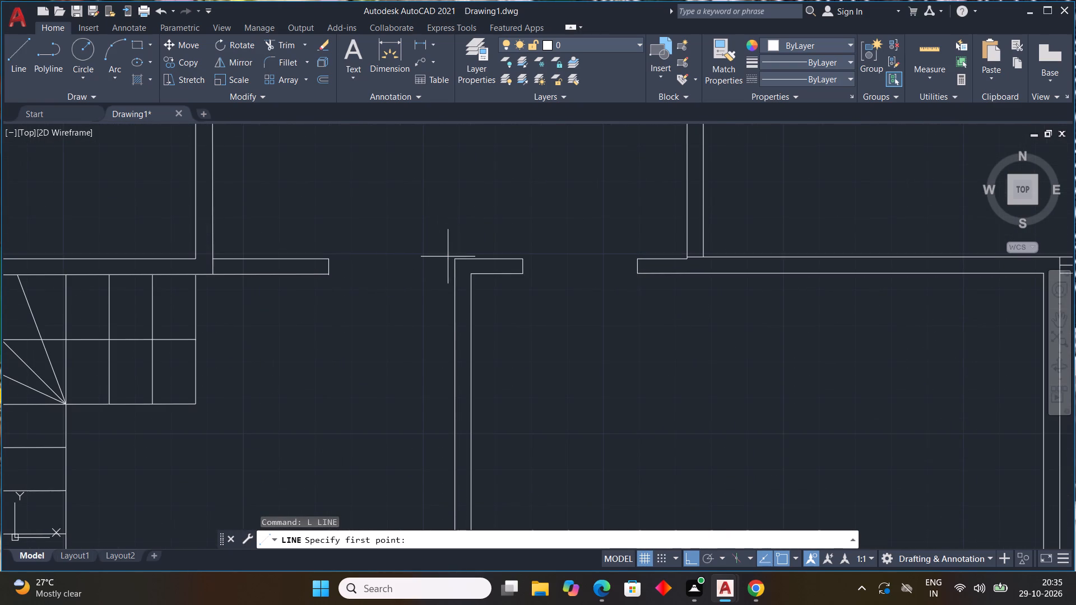
pyautogui.click(454, 257)
pyautogui.write('1"')
pyautogui.press('Return')
pyautogui.write("2.5'")
pyautogui.press('Return')
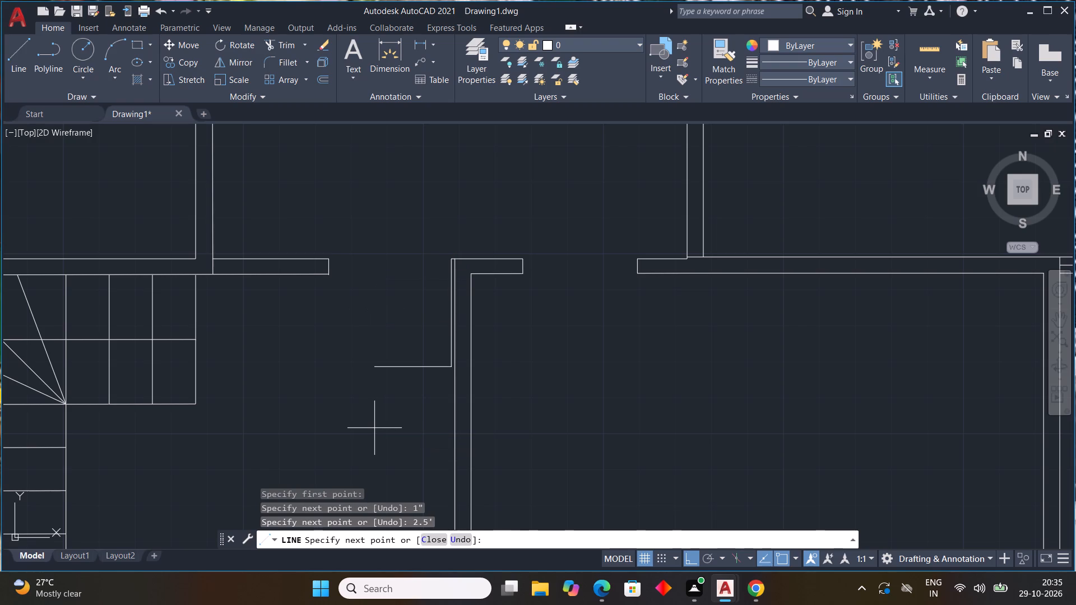
pyautogui.press('1')
pyautogui.hotkey('shift', '"')
pyautogui.press('Return')
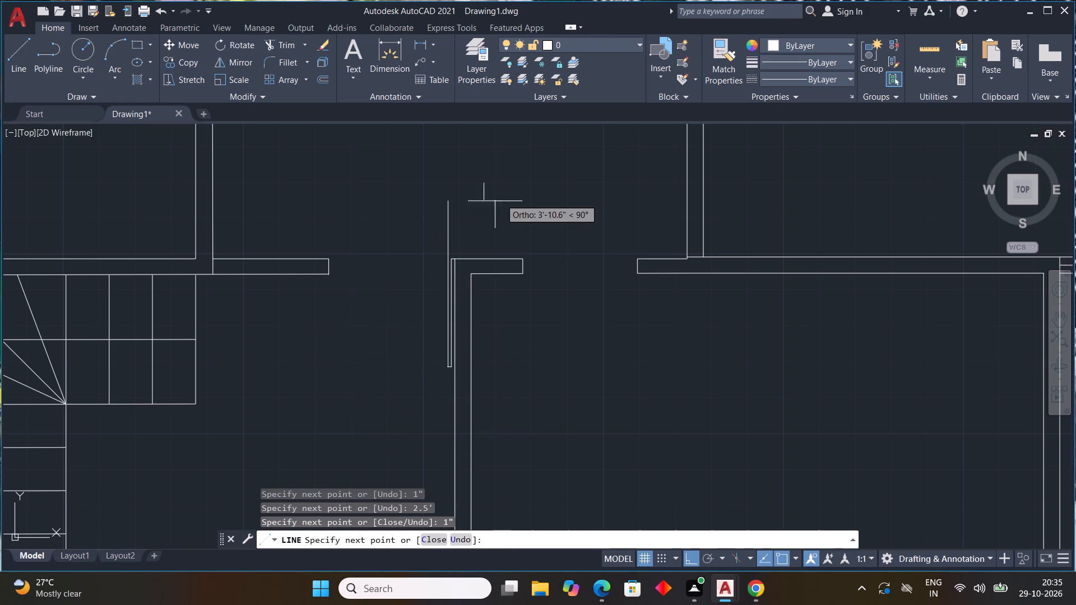
pyautogui.scroll(2, 468, 259)
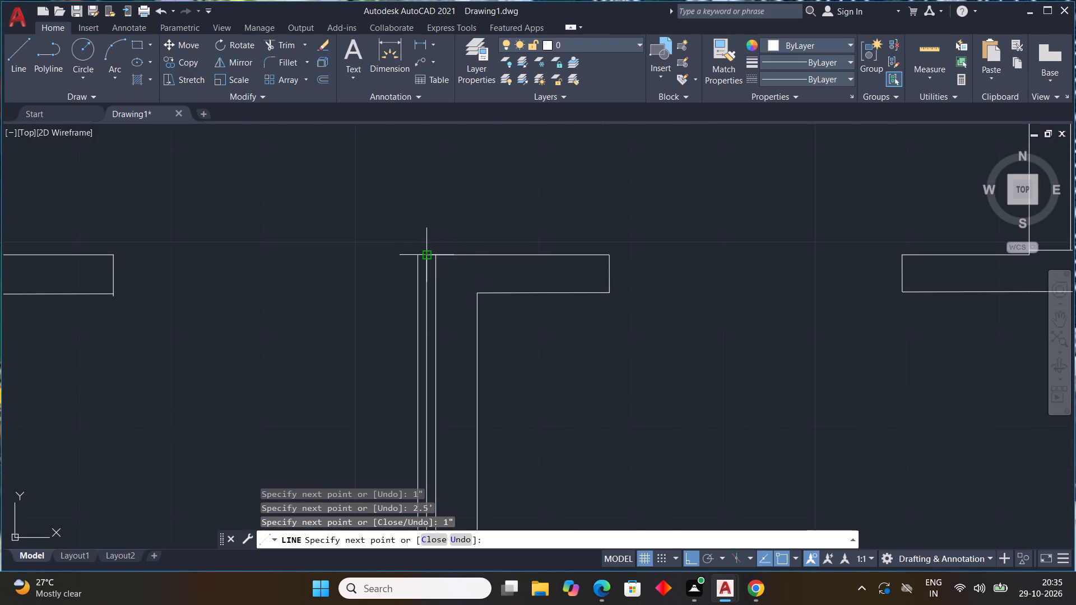
pyautogui.click(420, 254)
pyautogui.click(430, 254)
pyautogui.press('Escape')
pyautogui.scroll(-3, 493, 268)
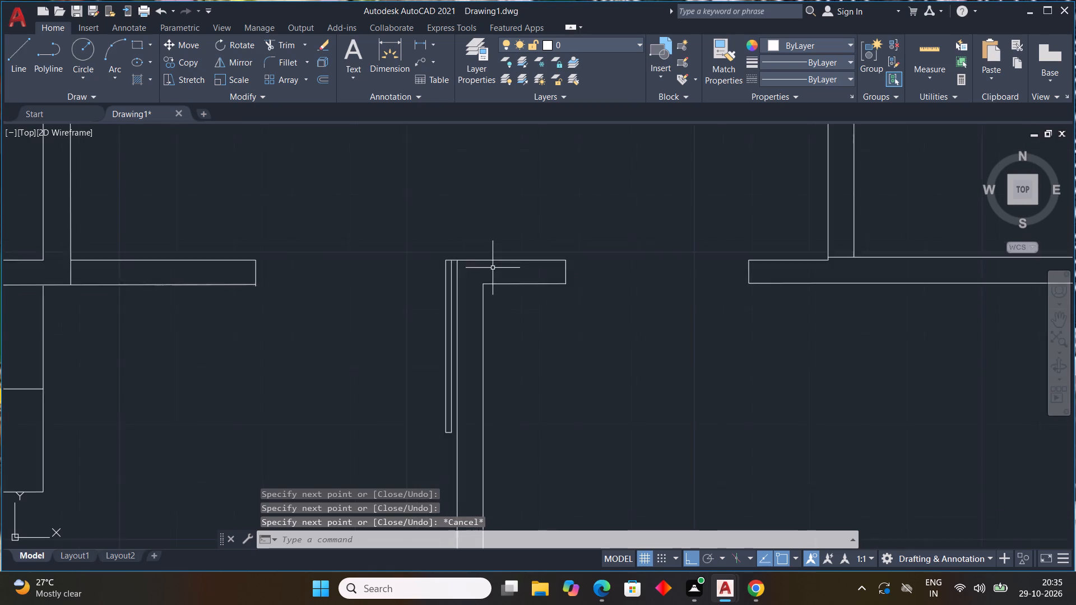
# Draw a three-point arc for this door's swing from the leaf's lower end to the wall end across the opening near the stairs.
pyautogui.click(123, 78)
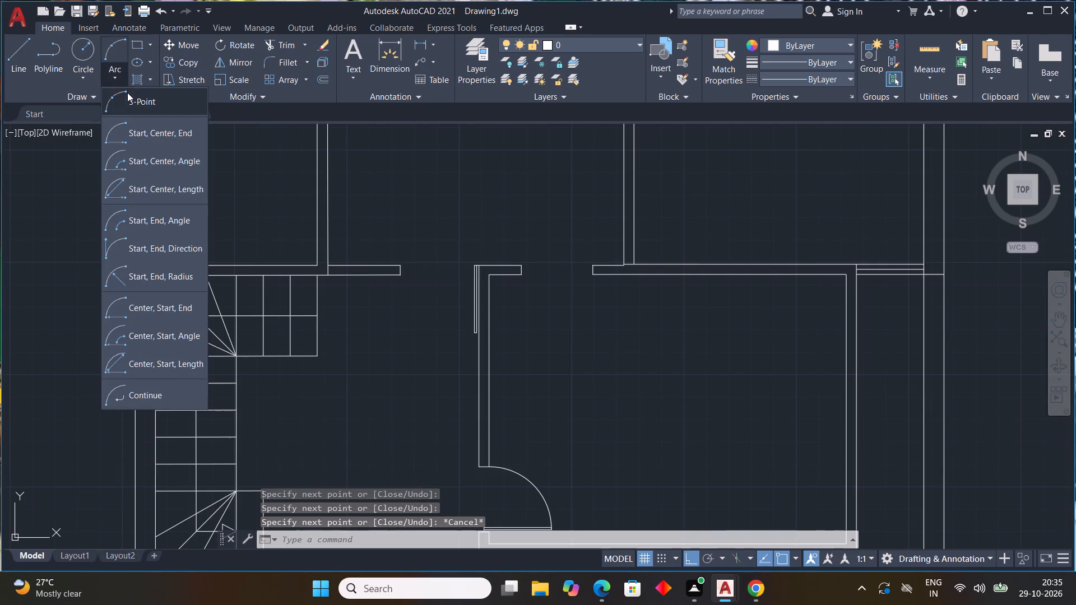
pyautogui.click(127, 98)
pyautogui.scroll(3, 495, 355)
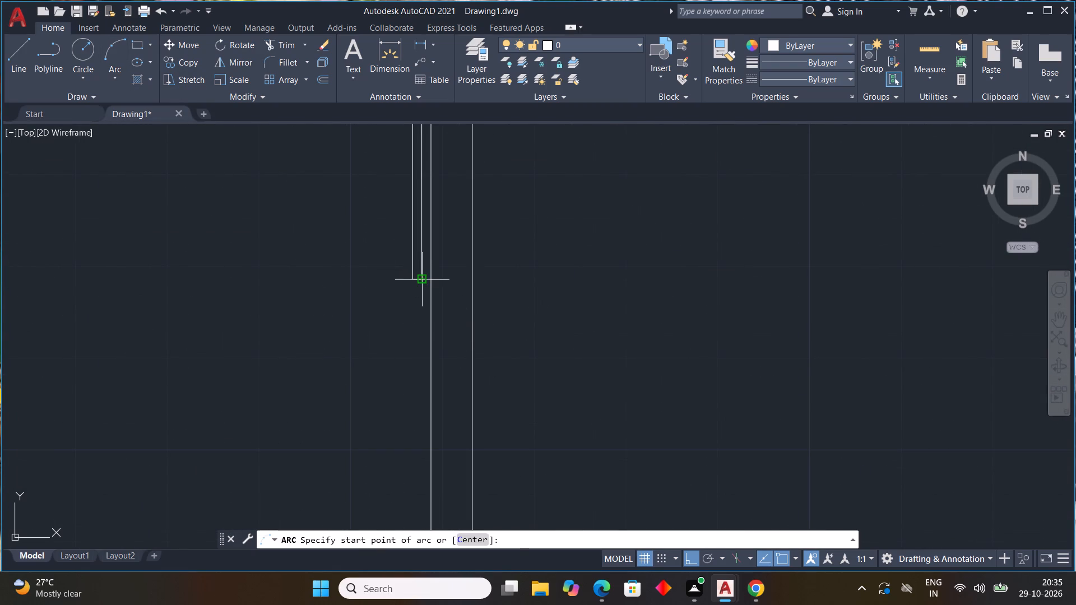
pyautogui.click(424, 281)
pyautogui.click(410, 279)
pyautogui.scroll(-2, 290, 249)
pyautogui.moveTo(296, 260); pyautogui.dragTo(490, 394, button='middle')
pyautogui.scroll(1, 486, 376)
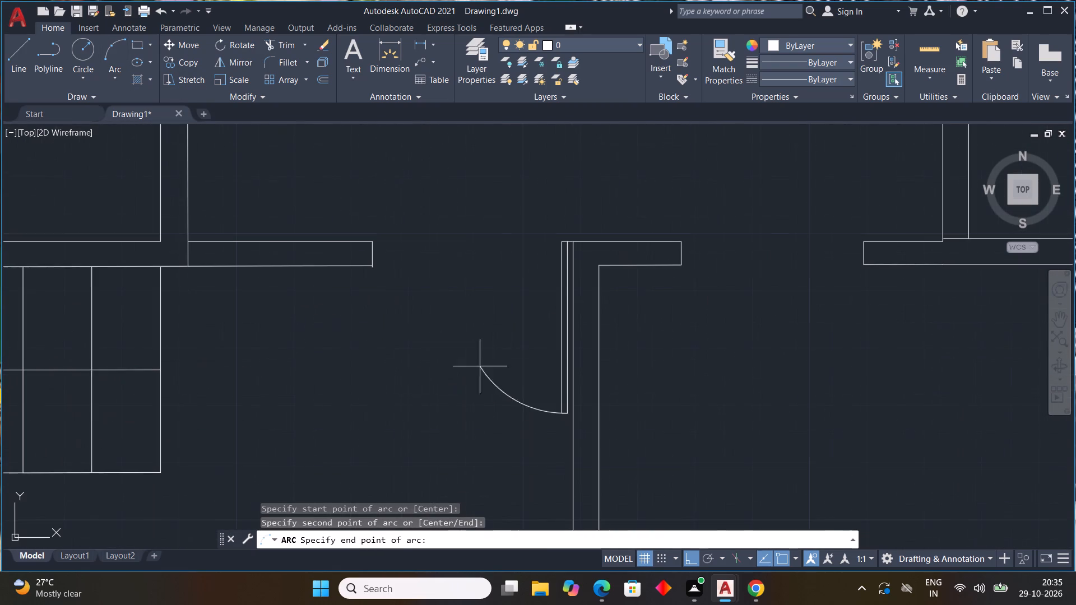
pyautogui.moveTo(375, 244); pyautogui.dragTo(379, 249)
pyautogui.scroll(-5, 429, 339)
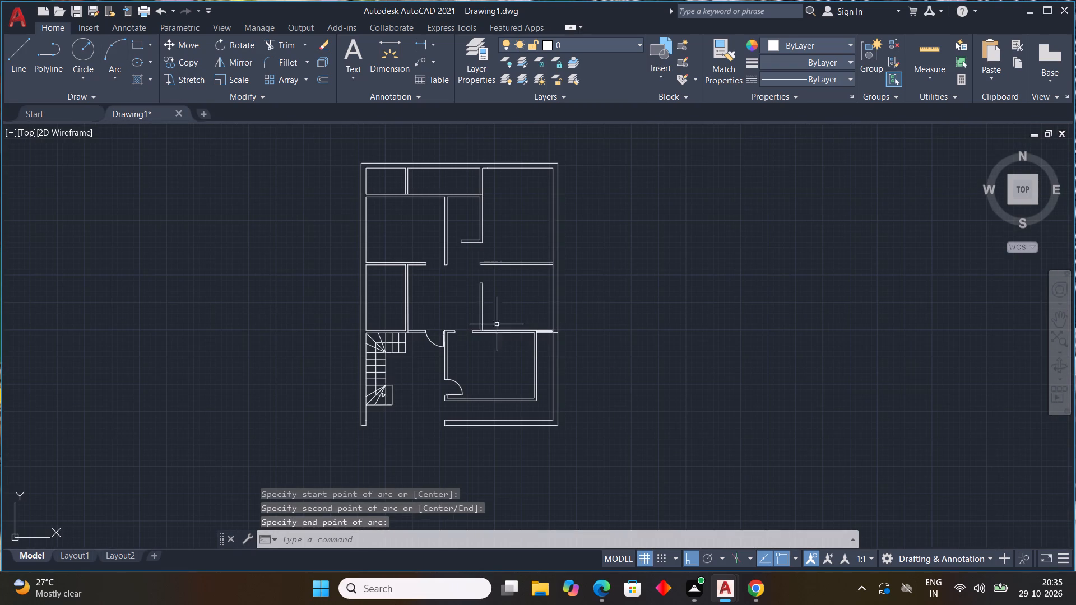
pyautogui.press('Escape')
pyautogui.press('Escape')
pyautogui.press('Escape')
pyautogui.press('Escape')
# Draw two short lines across the right partition of the small room above the stairs to mark an opening.
pyautogui.scroll(2, 409, 294)
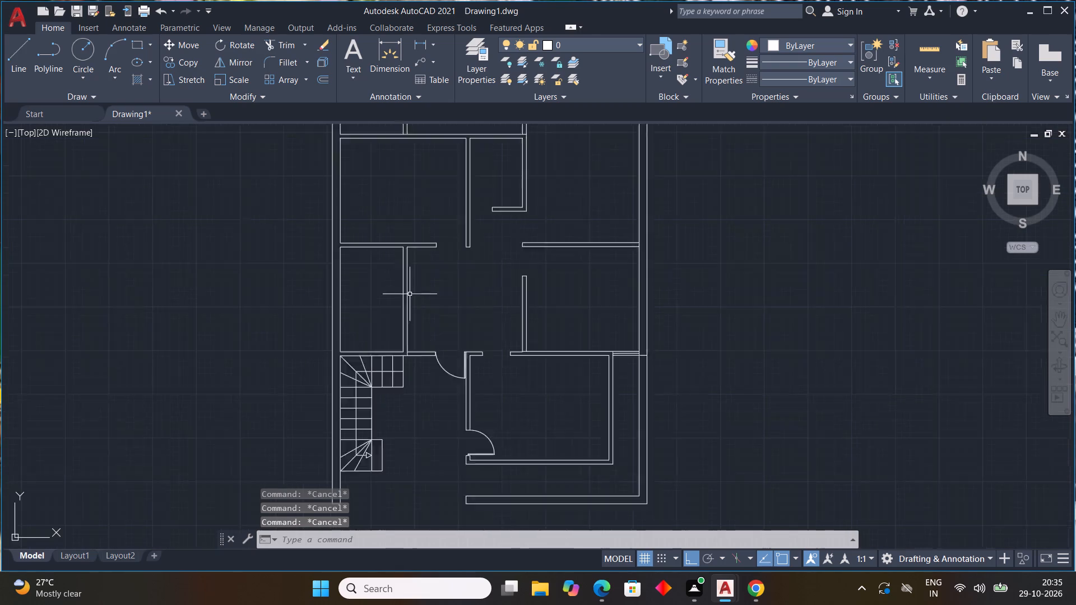
pyautogui.scroll(1, 412, 295)
pyautogui.moveTo(445, 299); pyautogui.dragTo(516, 286, button='middle')
pyautogui.scroll(-1, 468, 303)
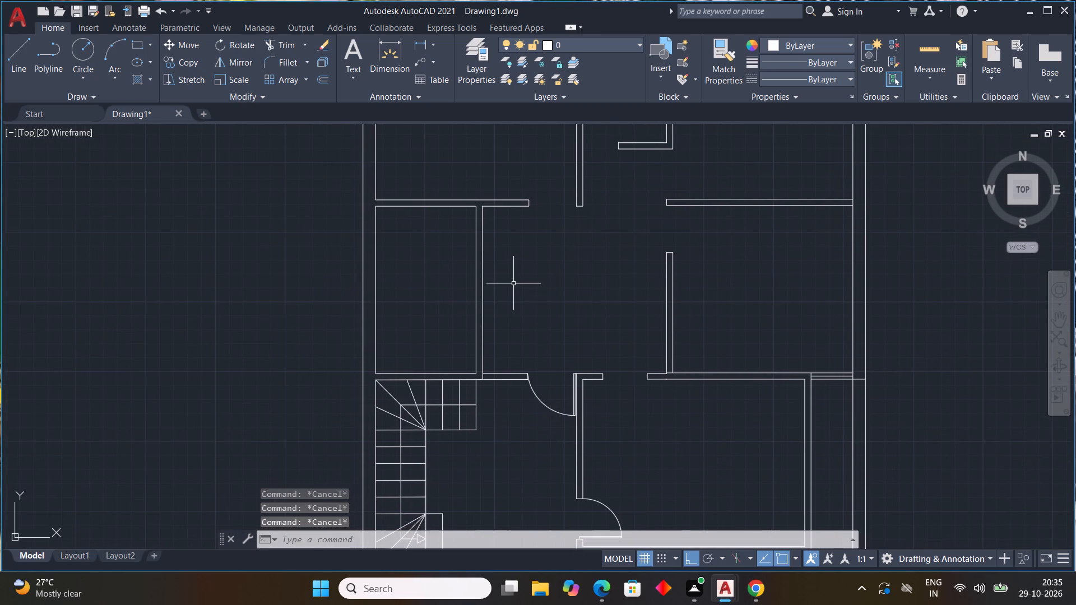
pyautogui.write('L')
pyautogui.press('space')
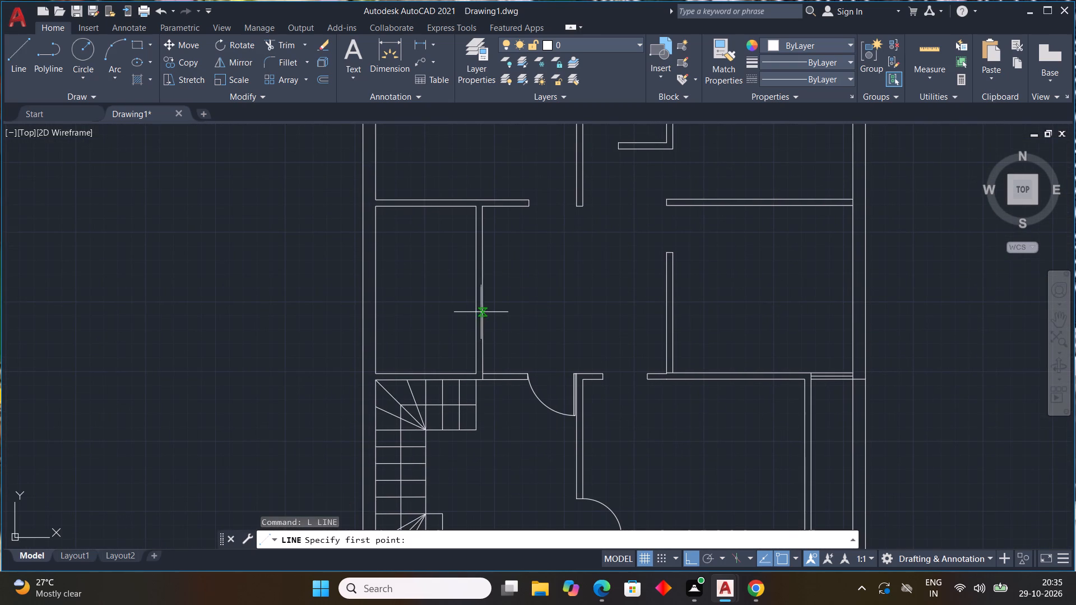
pyautogui.click(483, 308)
pyautogui.click(474, 308)
pyautogui.press('Escape')
pyautogui.press('space')
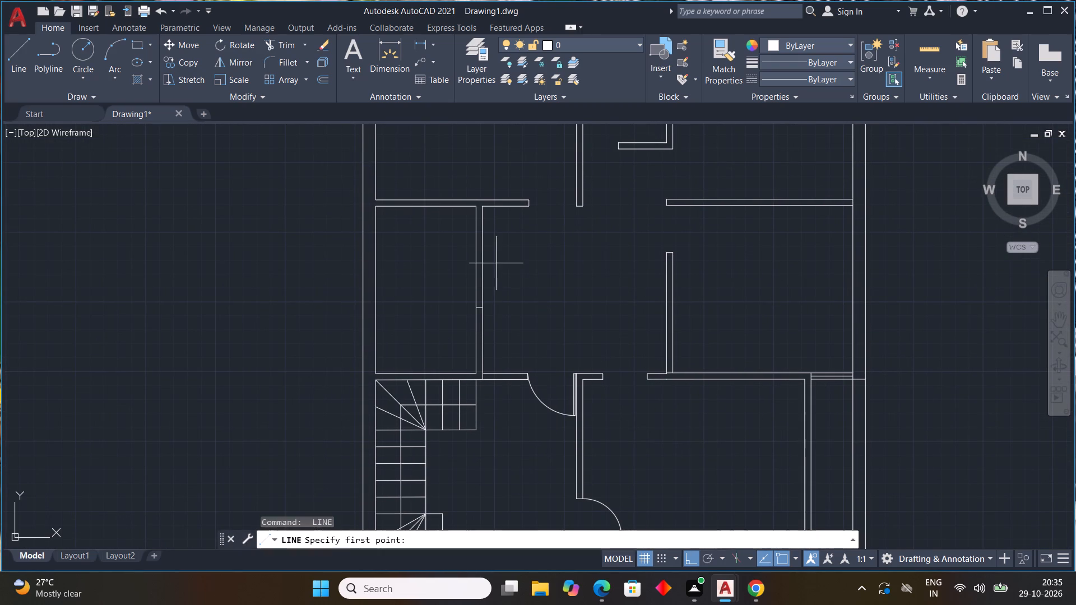
pyautogui.scroll(1, 485, 260)
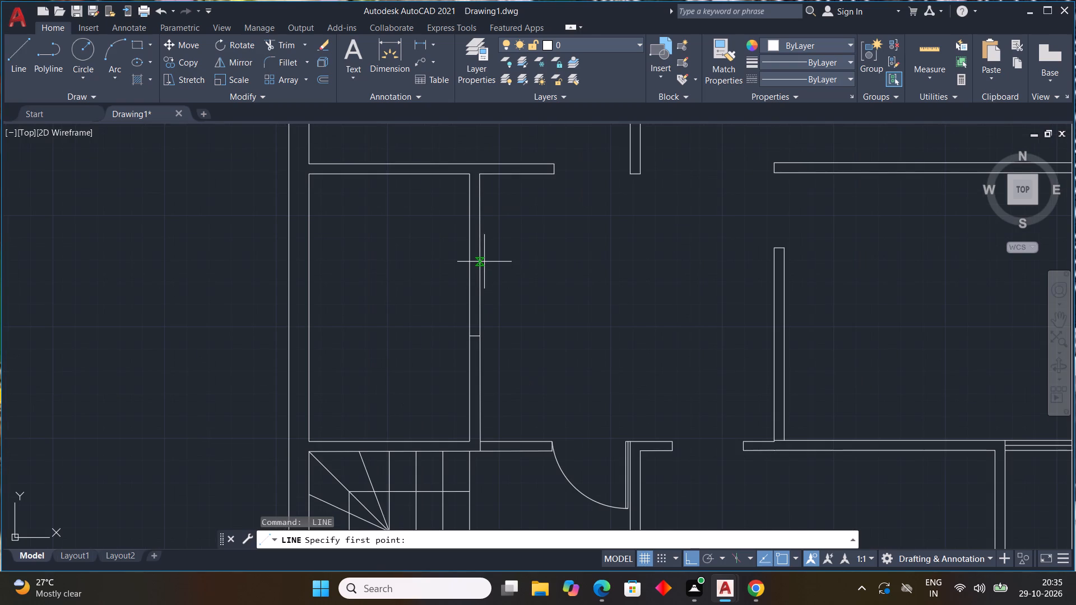
pyautogui.click(484, 261)
pyautogui.click(472, 262)
pyautogui.press('Escape')
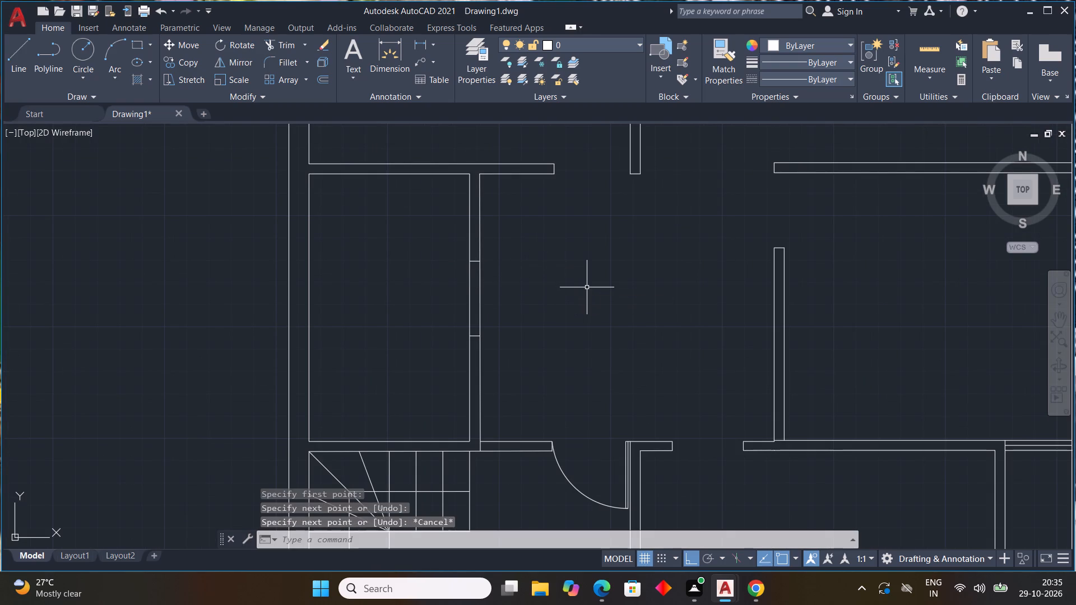
# Trim the wall lines between the two short marks to open the doorway in the small room's right partition above the stairs.
pyautogui.write('TR')
pyautogui.press('space')
pyautogui.moveTo(424, 320); pyautogui.dragTo(574, 308)
pyautogui.scroll(-1, 574, 307)
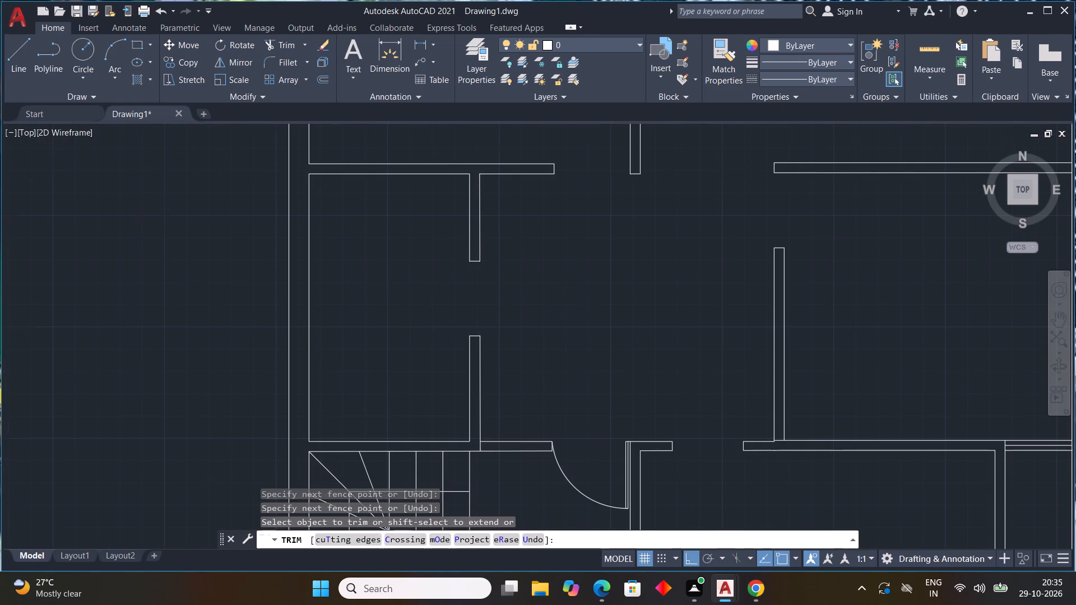
pyautogui.scroll(-1, 574, 307)
pyautogui.moveTo(569, 310); pyautogui.dragTo(488, 328, button='middle')
pyautogui.press('Escape')
pyautogui.press('Escape')
pyautogui.press('Escape')
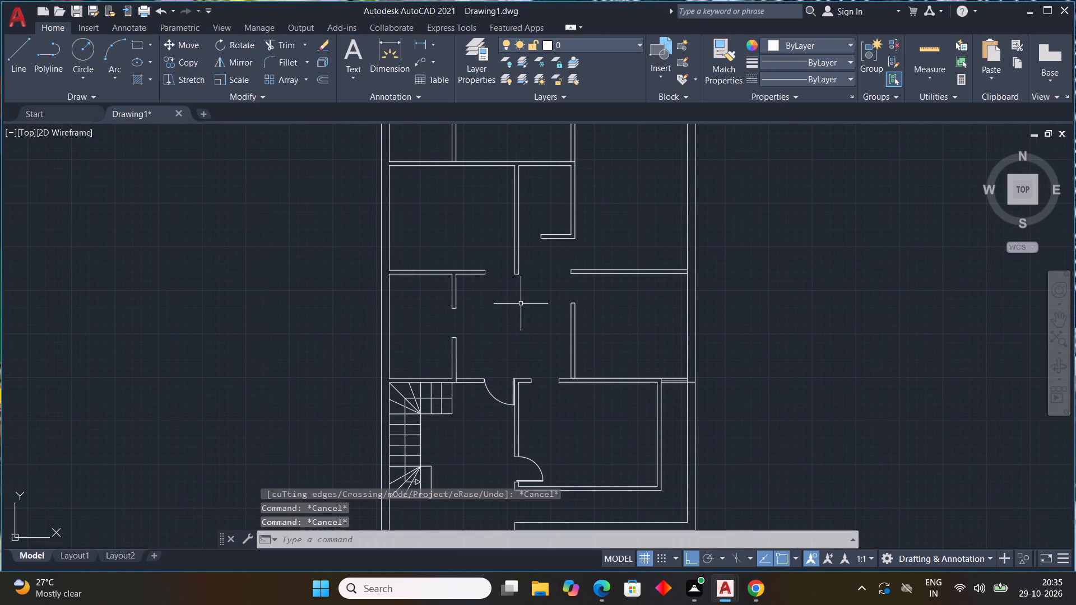
pyautogui.press('Escape')
pyautogui.press('Escape')
pyautogui.press('Escape')
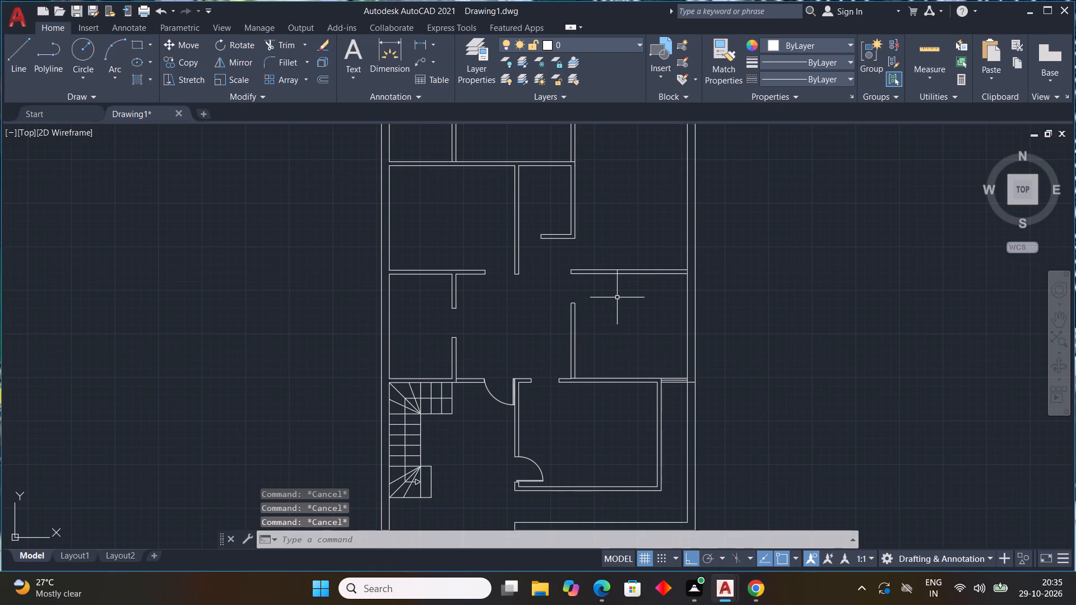
# Draw a 3' by 1" door leaf, offset 1" below the free left end of the horizontal partition above the middle-right room.
pyautogui.write('L')
pyautogui.press('space')
pyautogui.scroll(2, 576, 274)
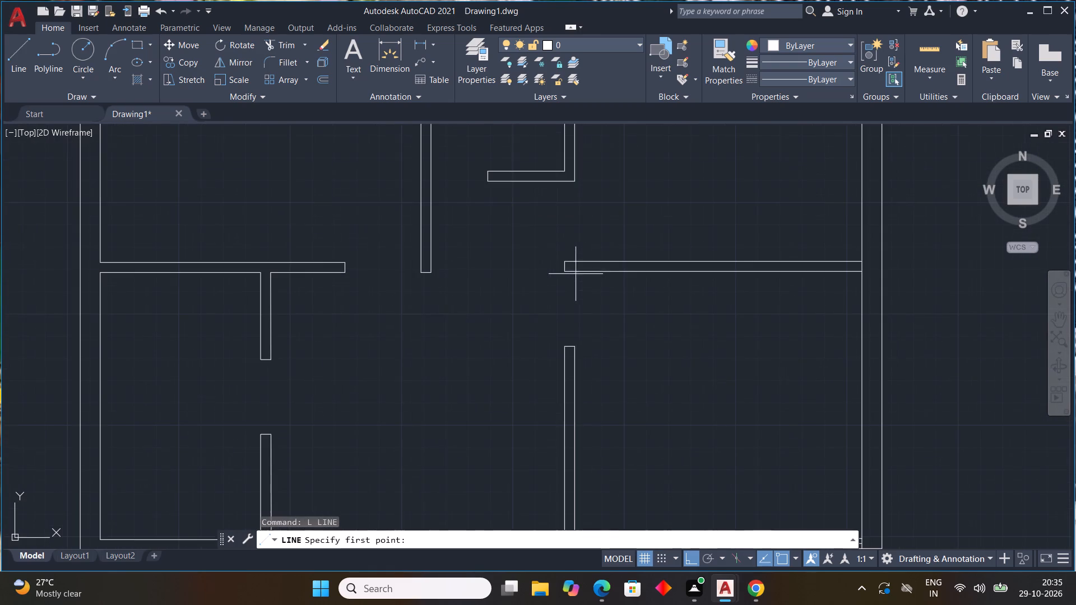
pyautogui.click(564, 269)
pyautogui.press('1')
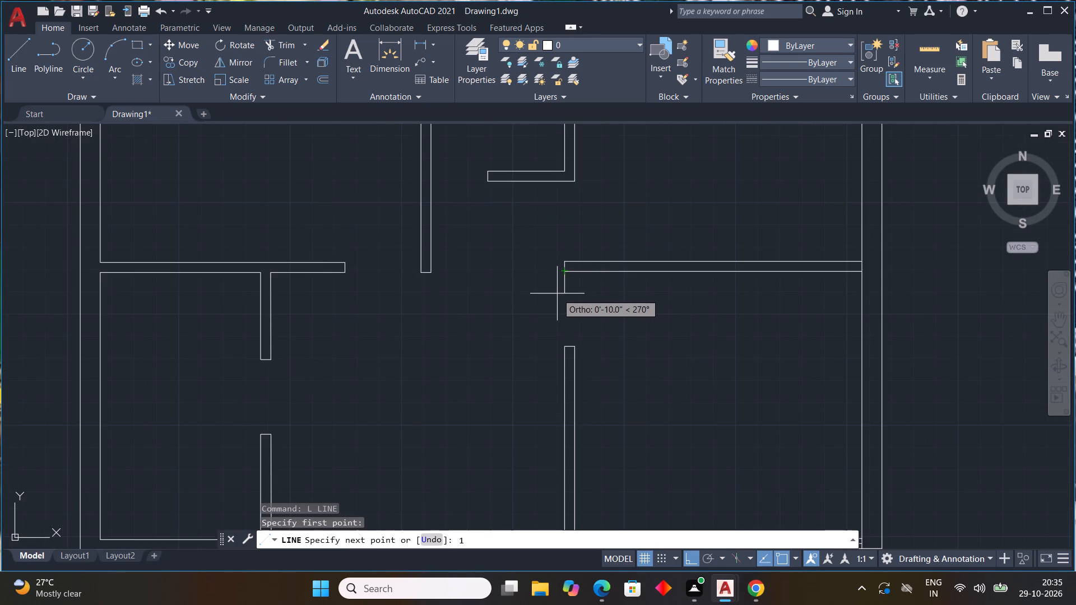
pyautogui.hotkey('shift', '"')
pyautogui.press('Return')
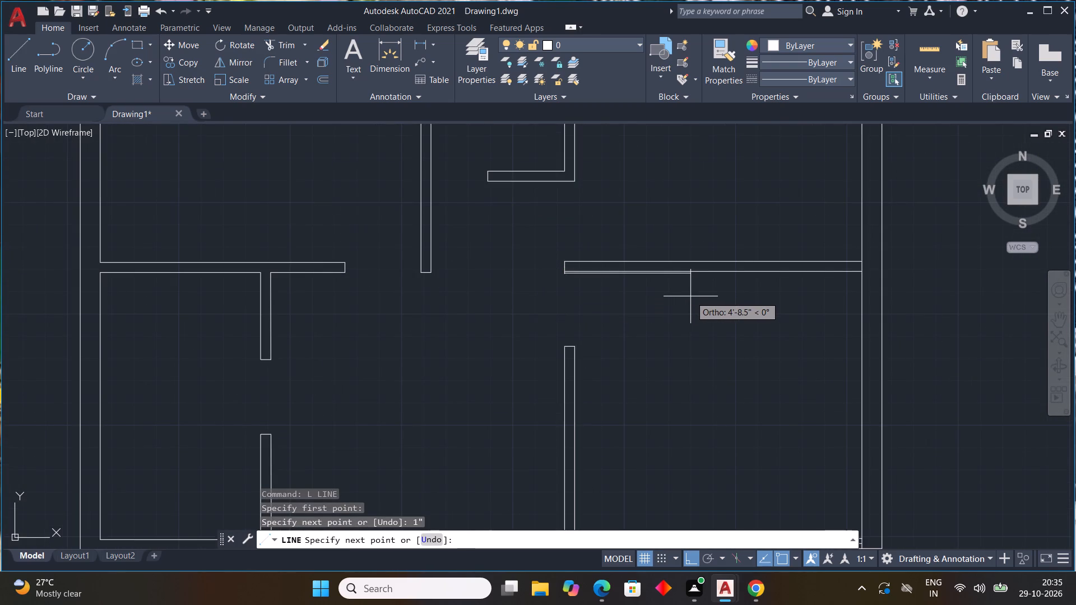
pyautogui.write("3'")
pyautogui.press('Return')
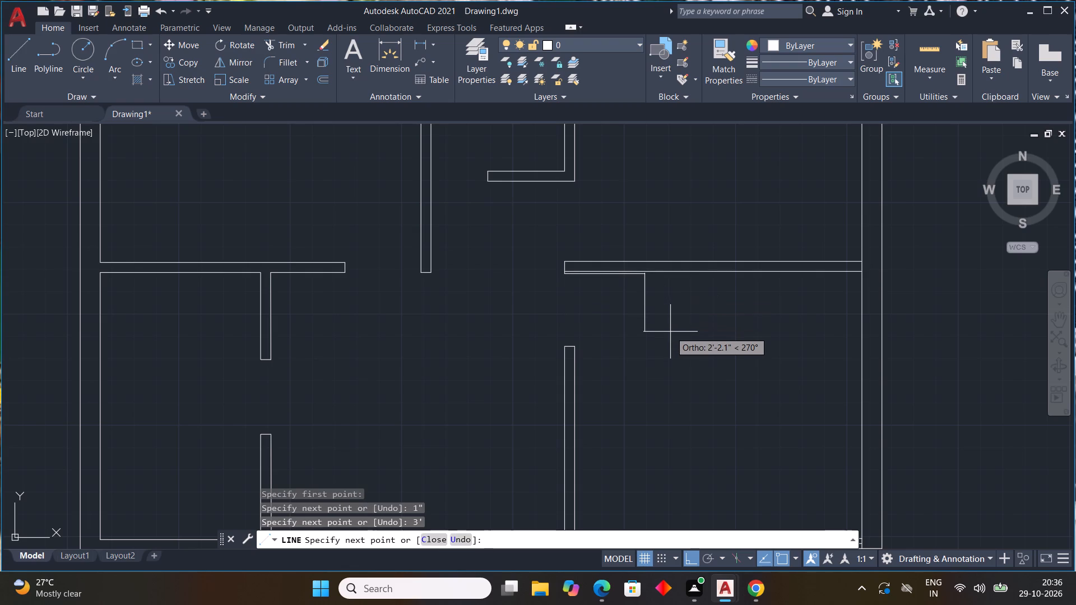
pyautogui.press('1')
pyautogui.hotkey('shift', '"')
pyautogui.press('Return')
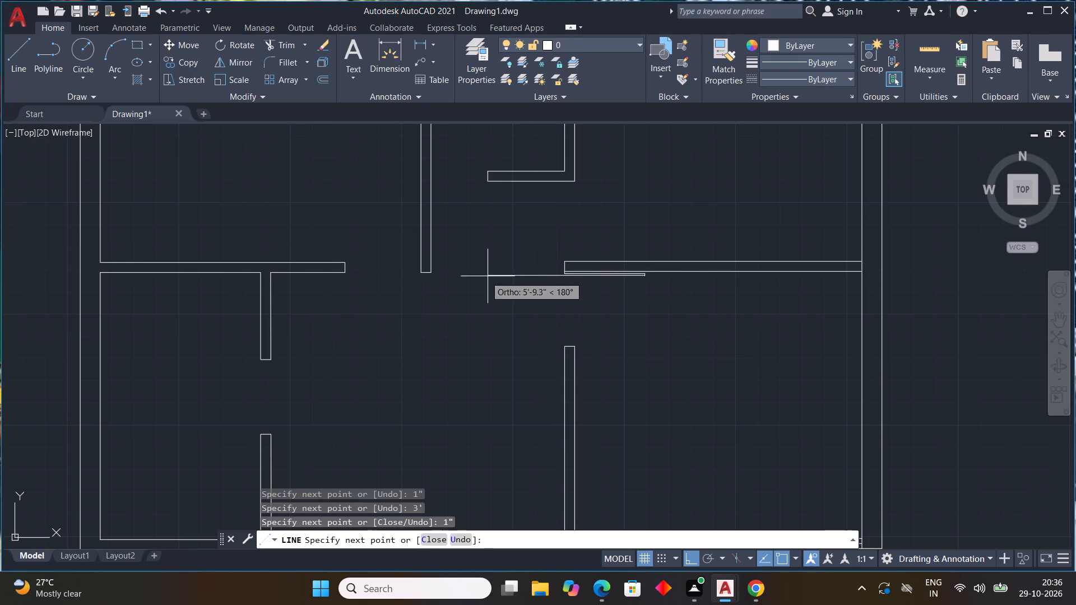
pyautogui.scroll(3, 567, 285)
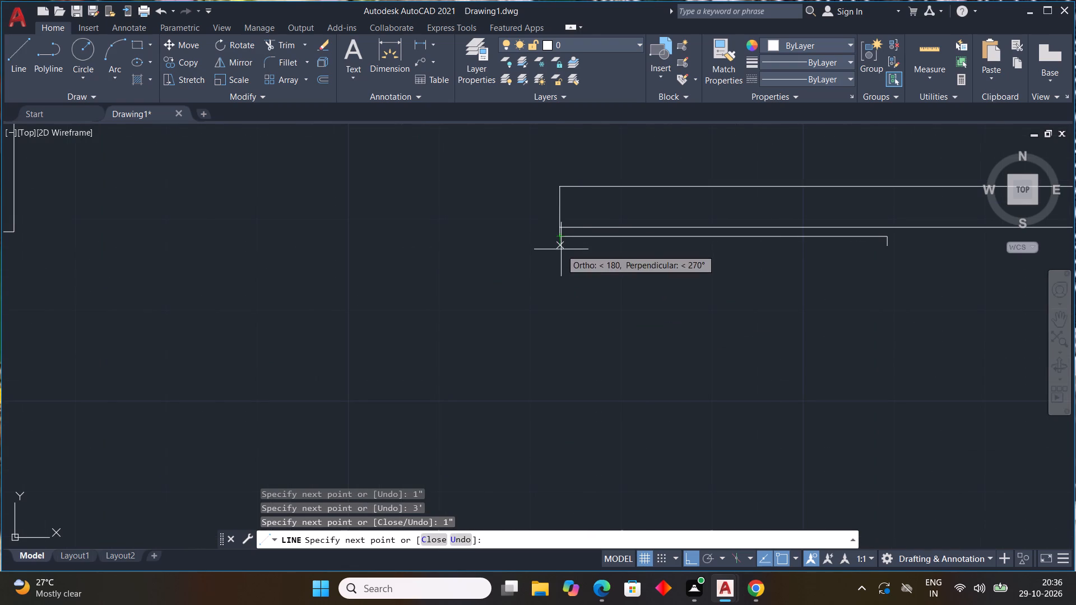
pyautogui.click(561, 250)
pyautogui.click(563, 235)
pyautogui.press('`')
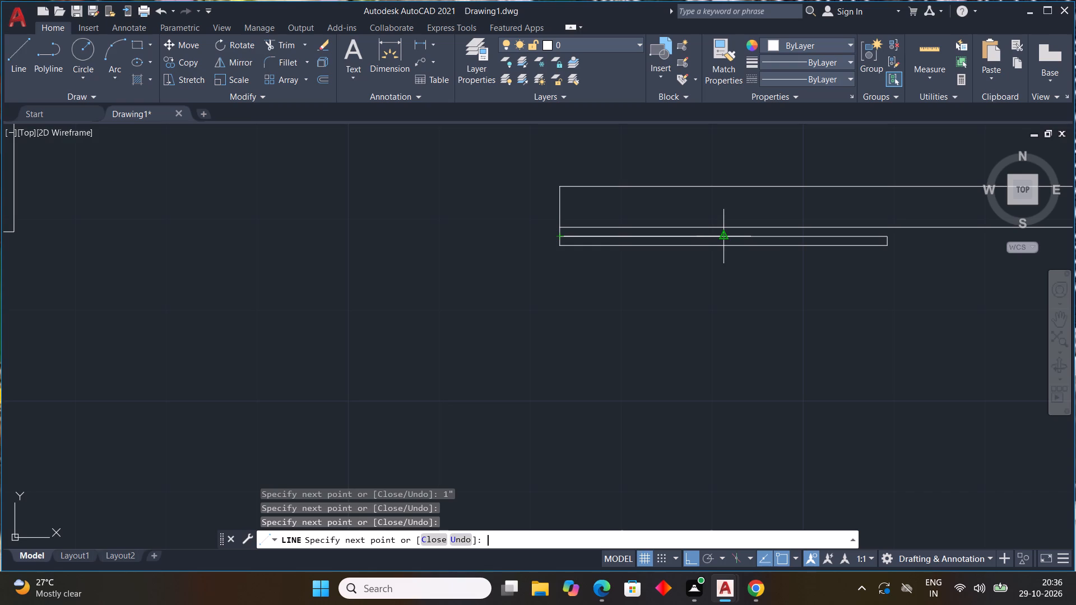
pyautogui.press('Escape')
pyautogui.press('Escape')
# Draw a three-point arc for this door's swing from the leaf's right end to the top of the middle-right room's left partition.
pyautogui.click(114, 73)
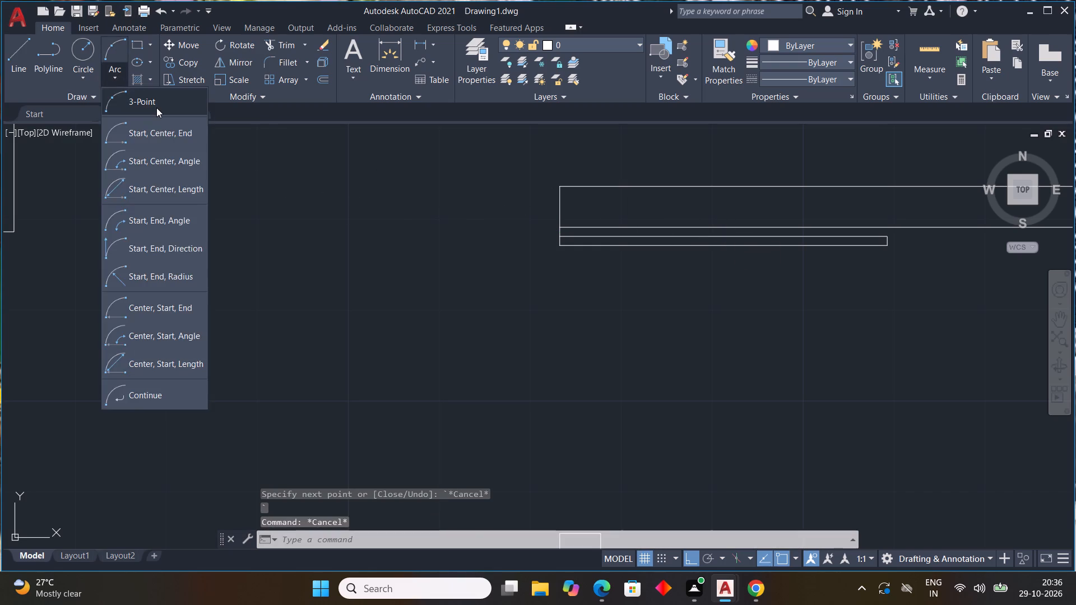
pyautogui.click(156, 108)
pyautogui.scroll(1, 773, 304)
pyautogui.moveTo(772, 302); pyautogui.dragTo(605, 301, button='middle')
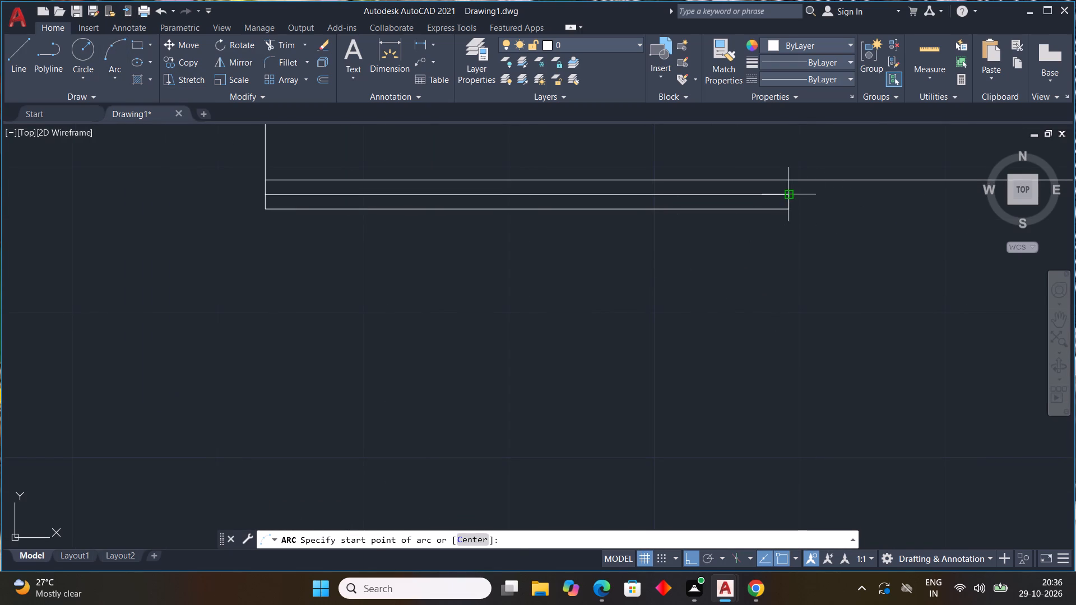
pyautogui.click(788, 194)
pyautogui.click(790, 210)
pyautogui.scroll(-3, 569, 366)
pyautogui.moveTo(569, 366); pyautogui.dragTo(688, 265, button='middle')
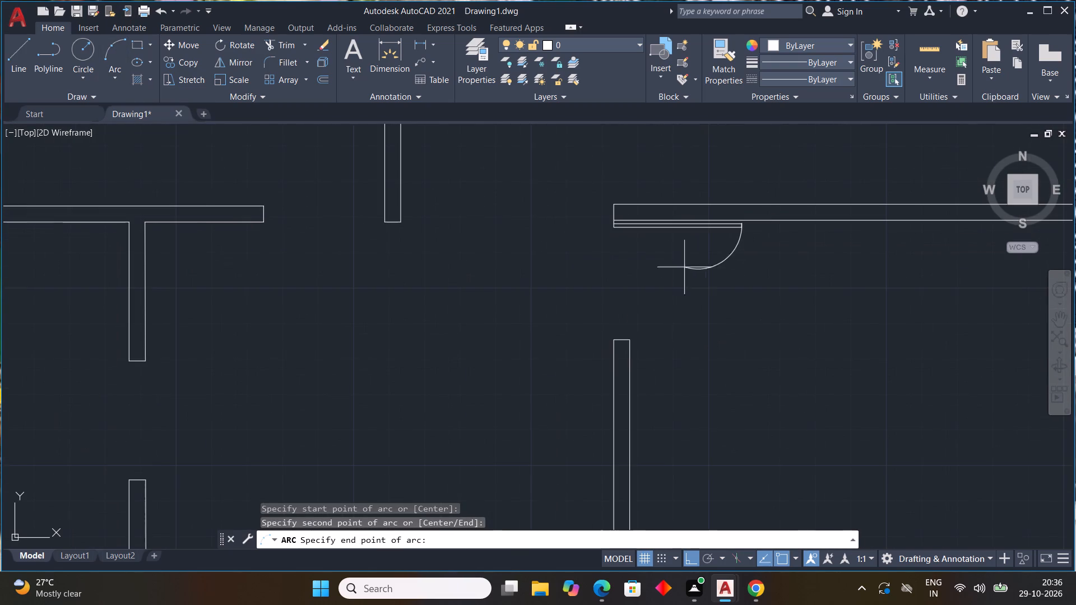
pyautogui.click(620, 339)
pyautogui.scroll(-3, 645, 315)
pyautogui.moveTo(649, 304); pyautogui.dragTo(543, 359, button='middle')
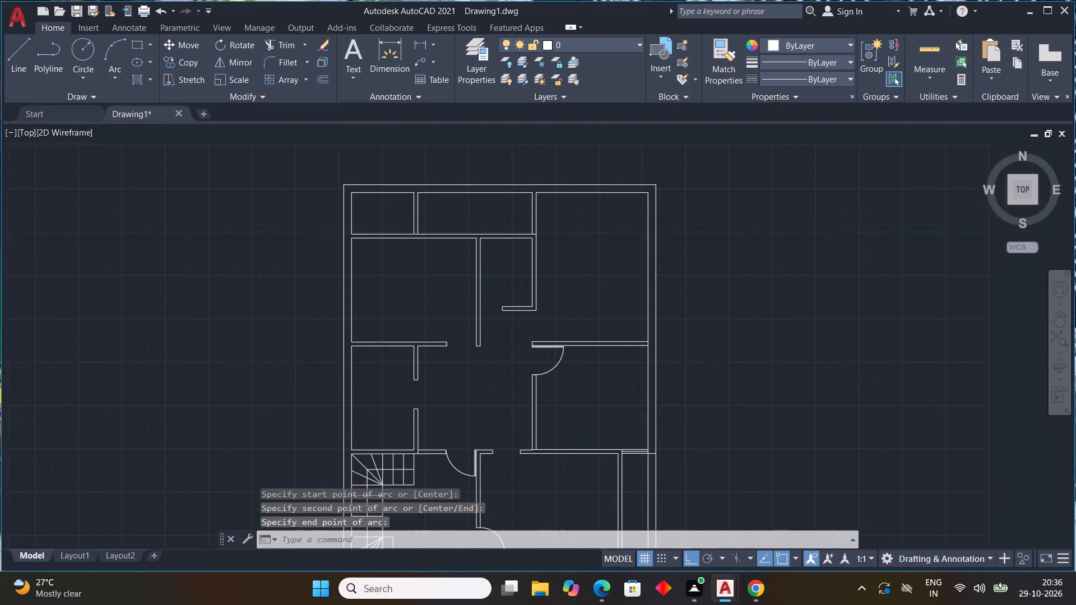
pyautogui.press('Escape')
pyautogui.press('Escape')
pyautogui.press('Escape')
# Draw a matching 3' by 1" door leaf, offset 1" above the free left end of the same horizontal partition.
pyautogui.scroll(3, 550, 322)
pyautogui.moveTo(555, 305); pyautogui.dragTo(569, 242, button='middle')
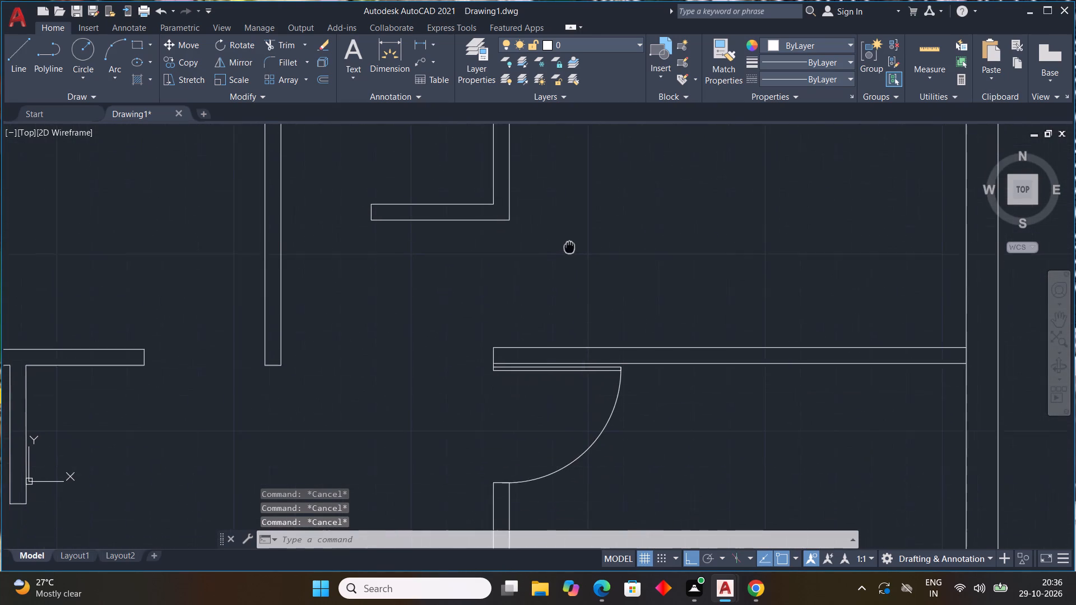
pyautogui.moveTo(569, 242); pyautogui.dragTo(566, 234, button='middle')
pyautogui.write('L')
pyautogui.press('space')
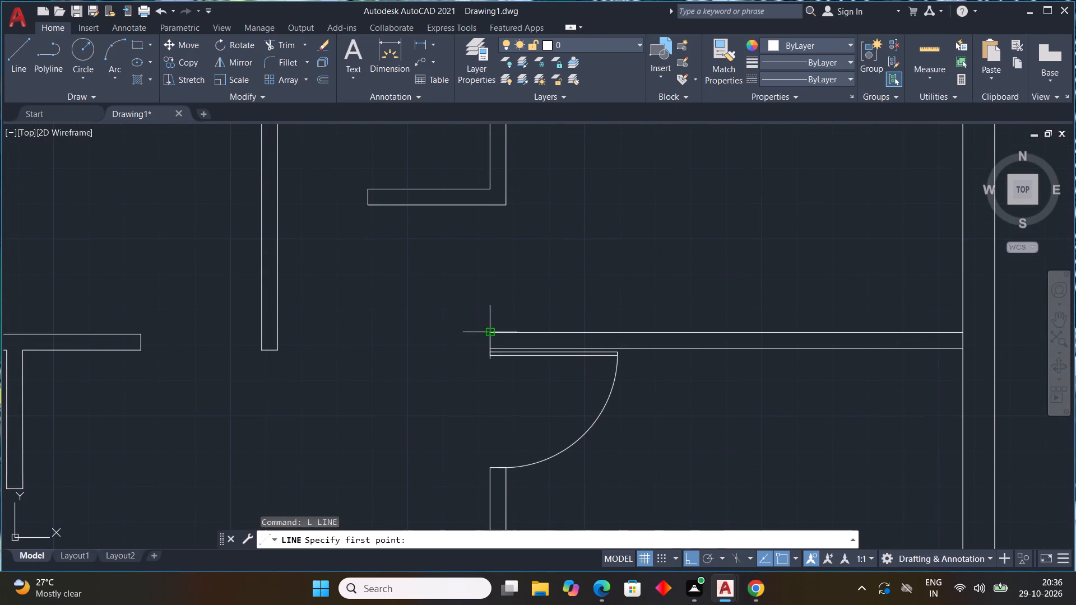
pyautogui.moveTo(491, 334); pyautogui.dragTo(493, 314)
pyautogui.press('1')
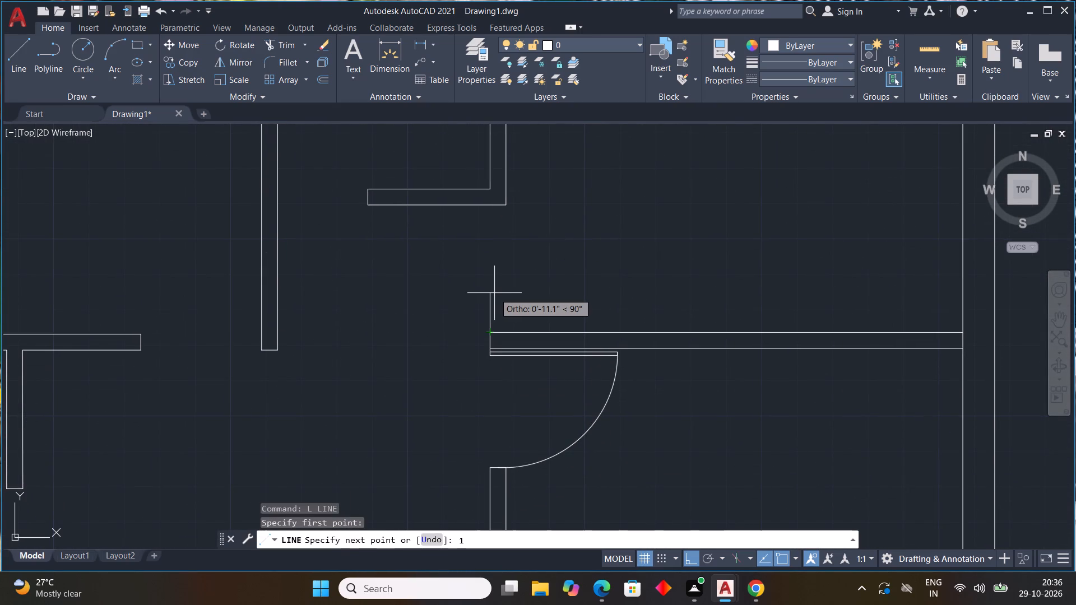
pyautogui.hotkey('shift', '"')
pyautogui.press('Return')
pyautogui.press('3')
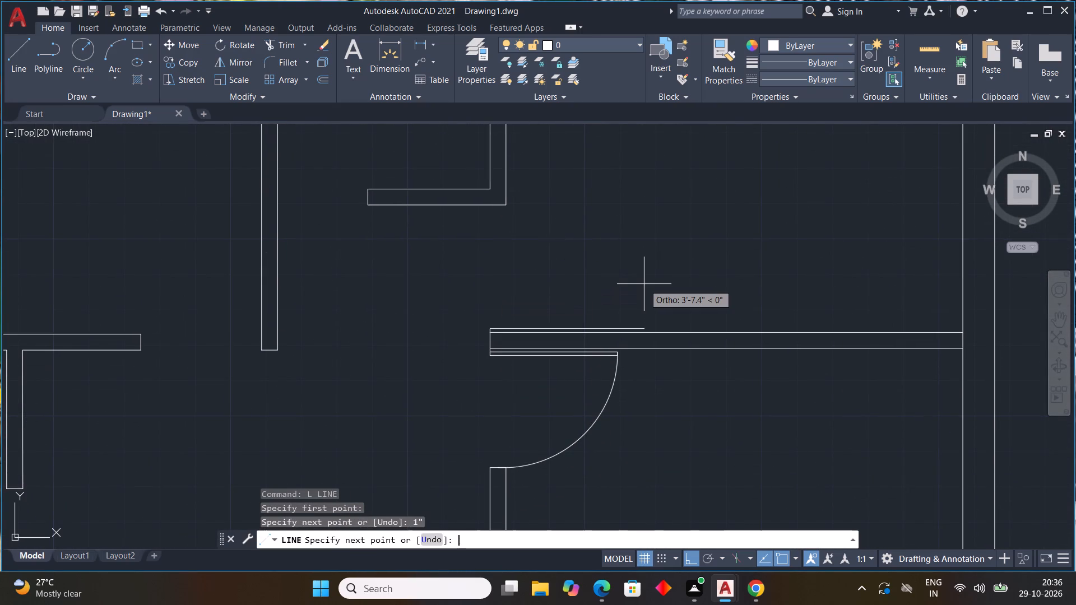
pyautogui.press("'")
pyautogui.press('Return')
pyautogui.press('1')
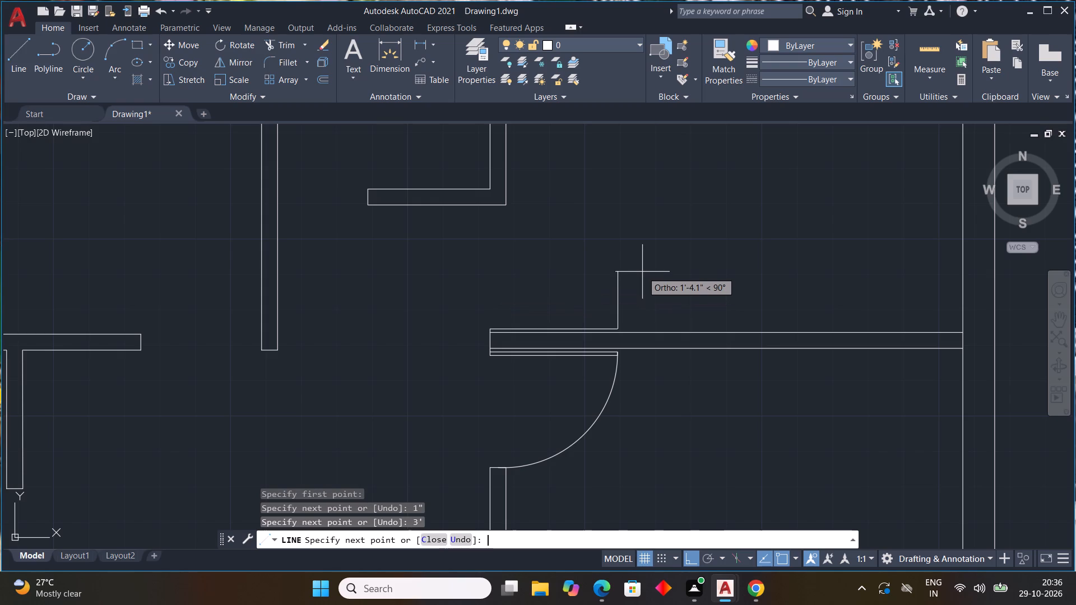
pyautogui.hotkey('shift', '"')
pyautogui.press('Return')
pyautogui.scroll(1, 532, 314)
pyautogui.moveTo(532, 314); pyautogui.dragTo(483, 281, button='middle')
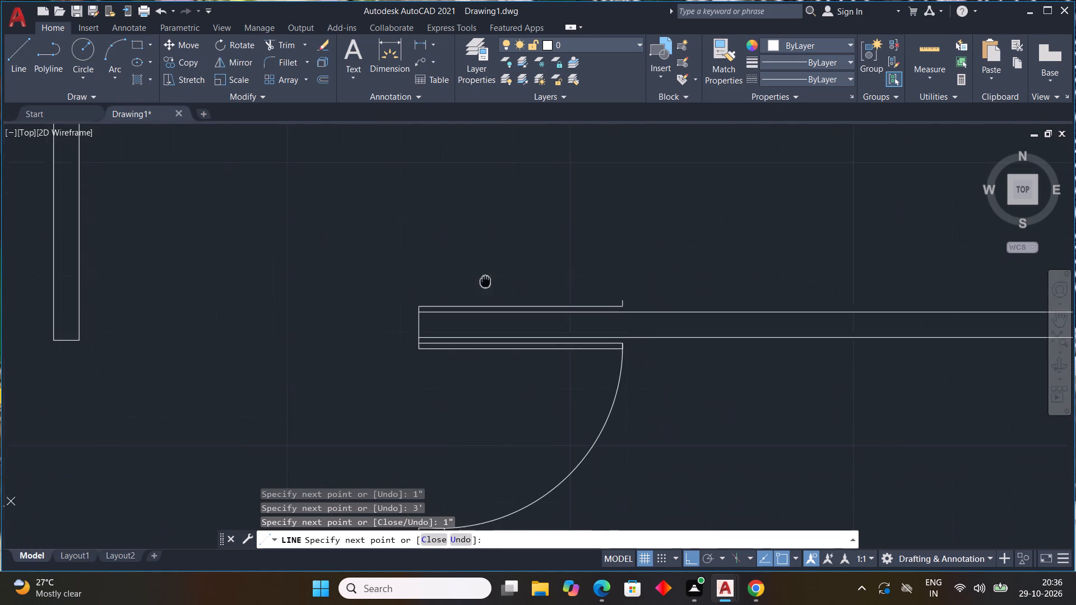
pyautogui.moveTo(483, 281); pyautogui.dragTo(480, 278, button='middle')
pyautogui.scroll(2, 500, 292)
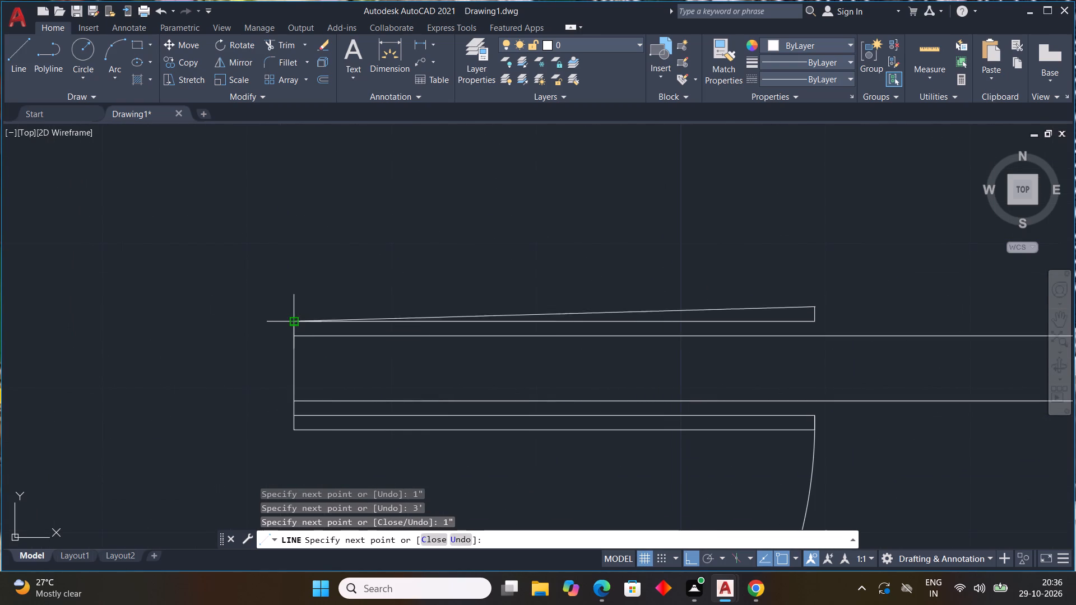
pyautogui.click(298, 306)
pyautogui.click(292, 320)
pyautogui.press('Escape')
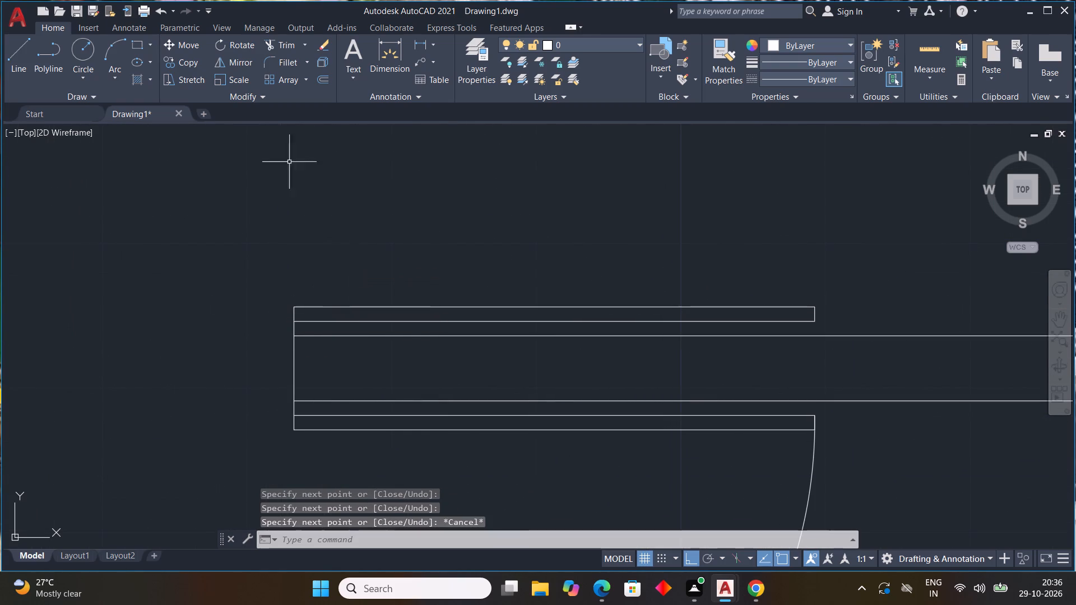
pyautogui.press('Escape')
# Draw a three-point arc for the upper door's swing from the leaf's right end to the outer corner of the L-shaped wall above.
pyautogui.click(123, 84)
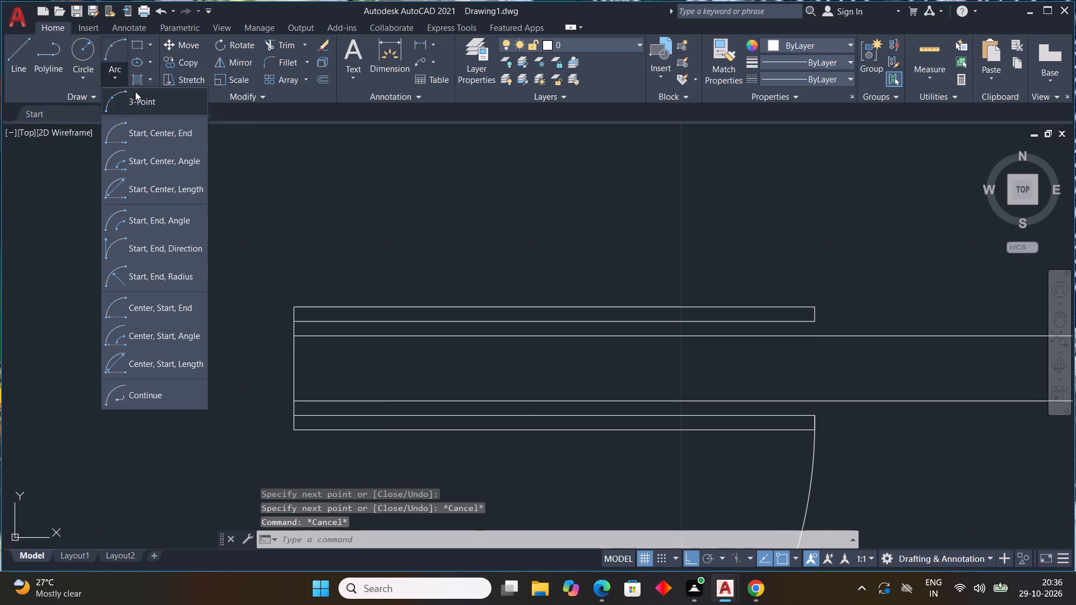
pyautogui.click(149, 99)
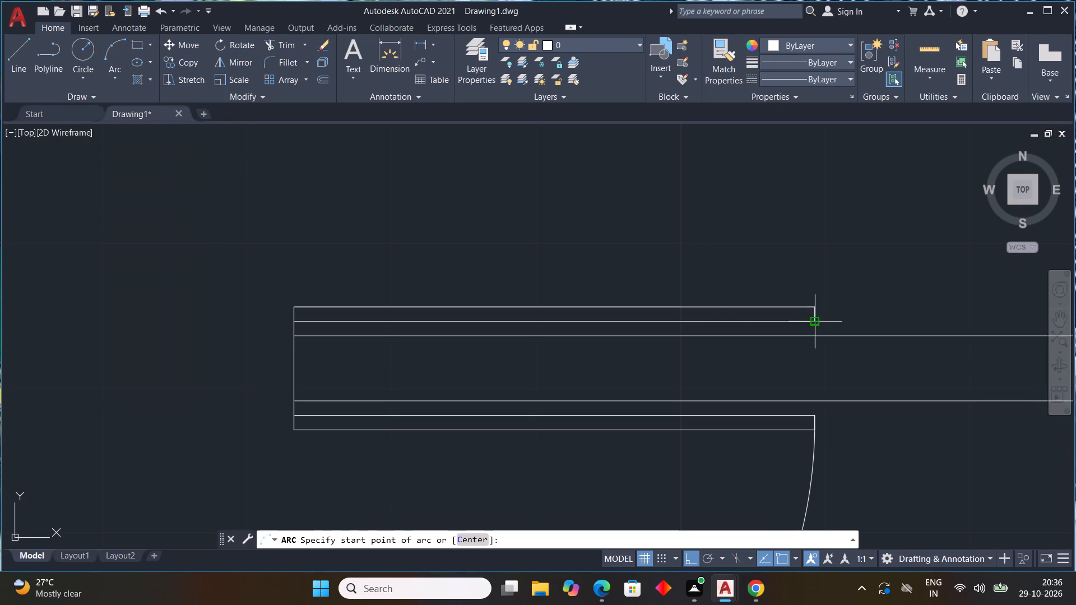
pyautogui.click(818, 323)
pyautogui.click(815, 306)
pyautogui.moveTo(593, 232); pyautogui.dragTo(708, 333, button='middle')
pyautogui.scroll(-2, 595, 234)
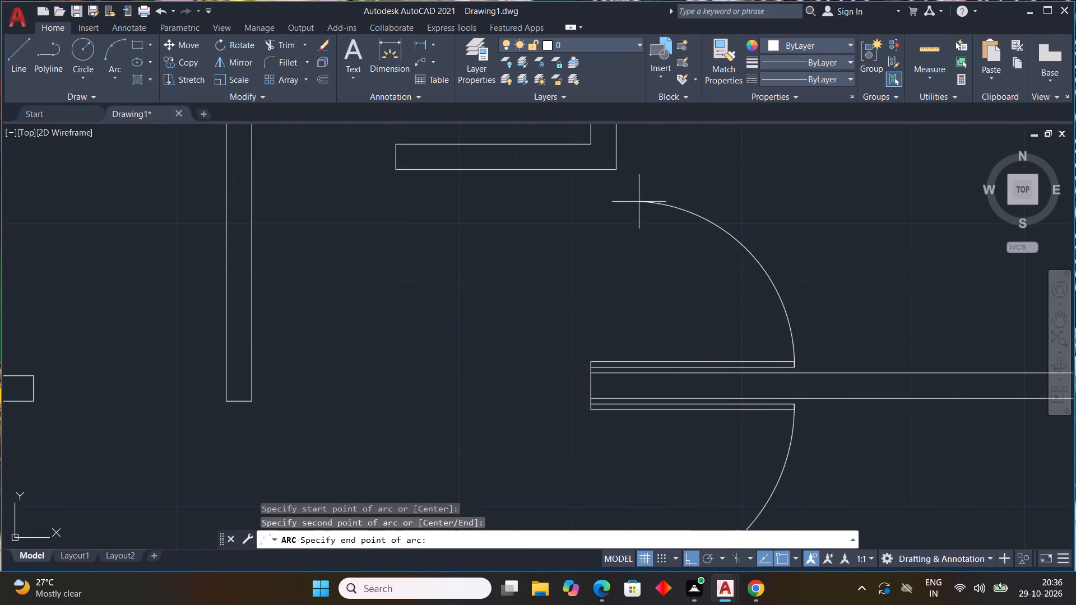
pyautogui.click(610, 174)
pyautogui.scroll(-3, 651, 212)
pyautogui.moveTo(711, 206); pyautogui.dragTo(713, 241, button='middle')
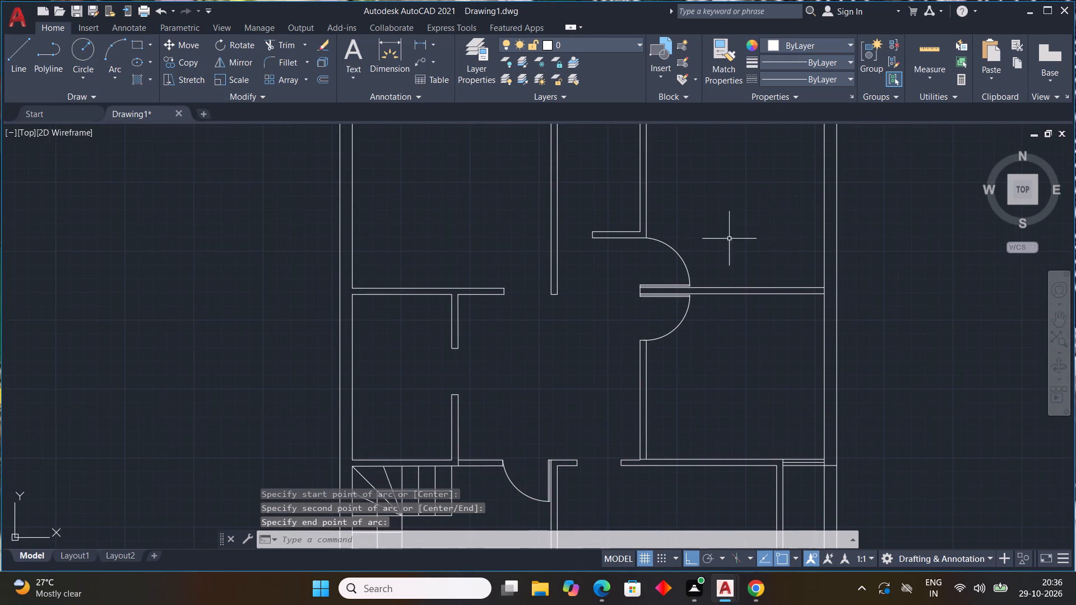
pyautogui.press('Escape')
pyautogui.press('Escape')
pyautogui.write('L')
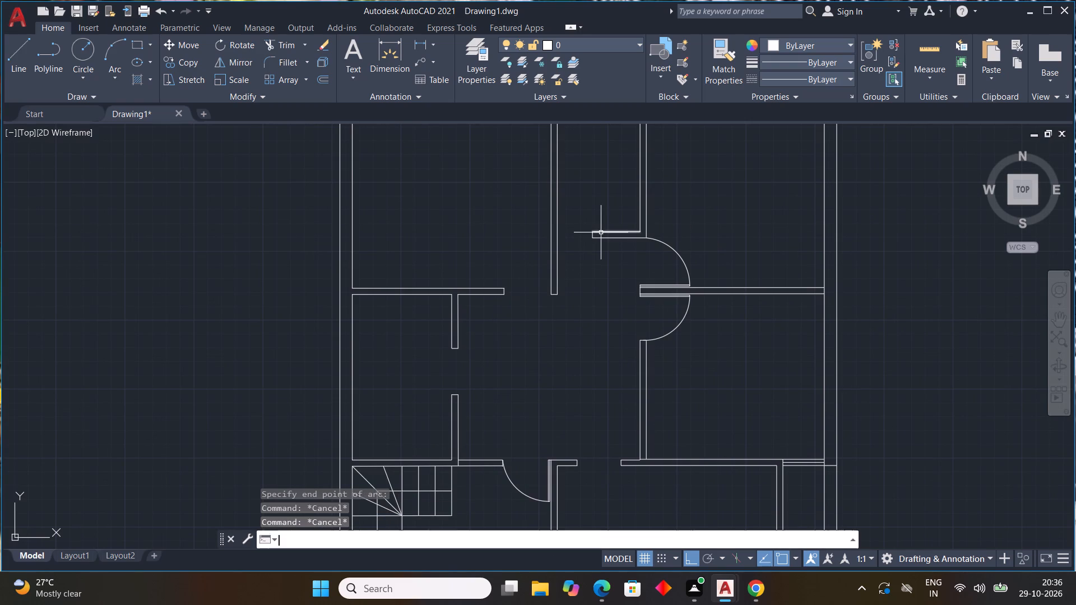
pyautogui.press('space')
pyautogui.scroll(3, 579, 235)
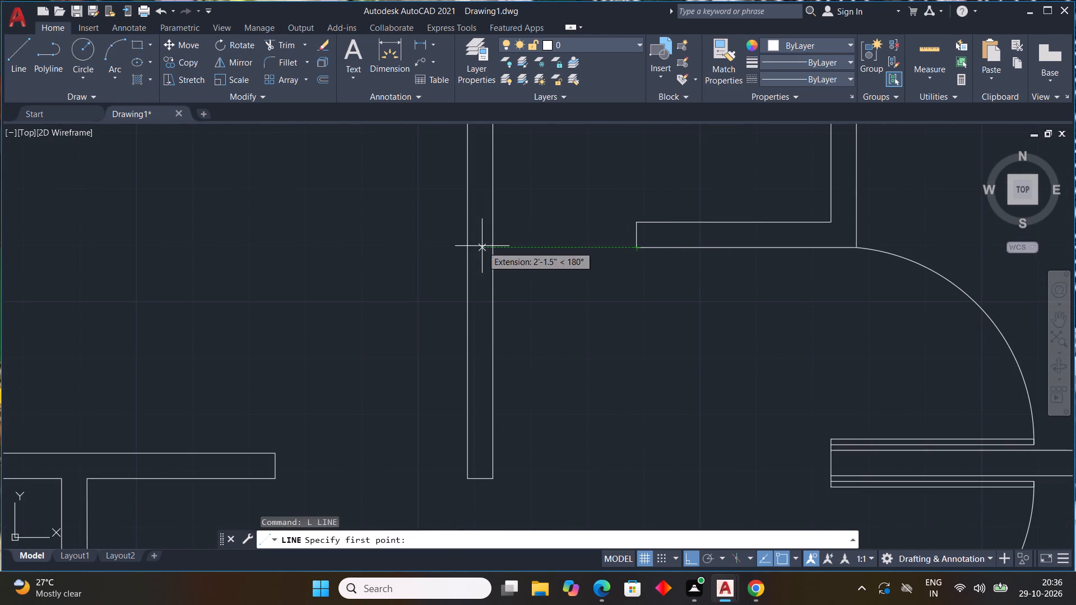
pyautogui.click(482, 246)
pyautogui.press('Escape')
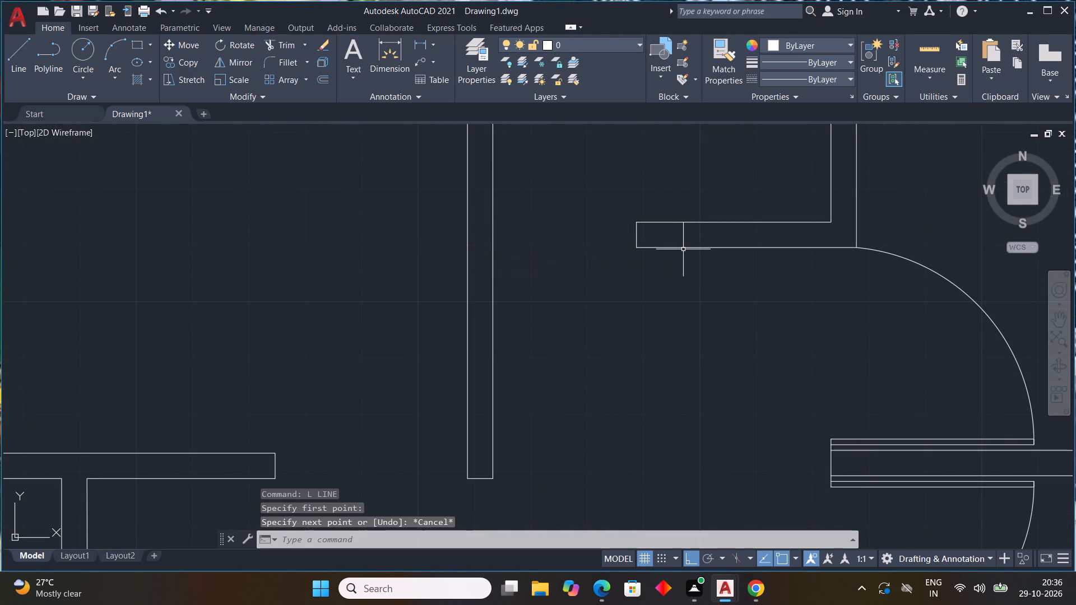
# Draw a 2' by 1" door leaf, offset 1" from the central vertical partition, rising level with the underside of the L-shaped wall's free end.
pyautogui.write('L')
pyautogui.press('space')
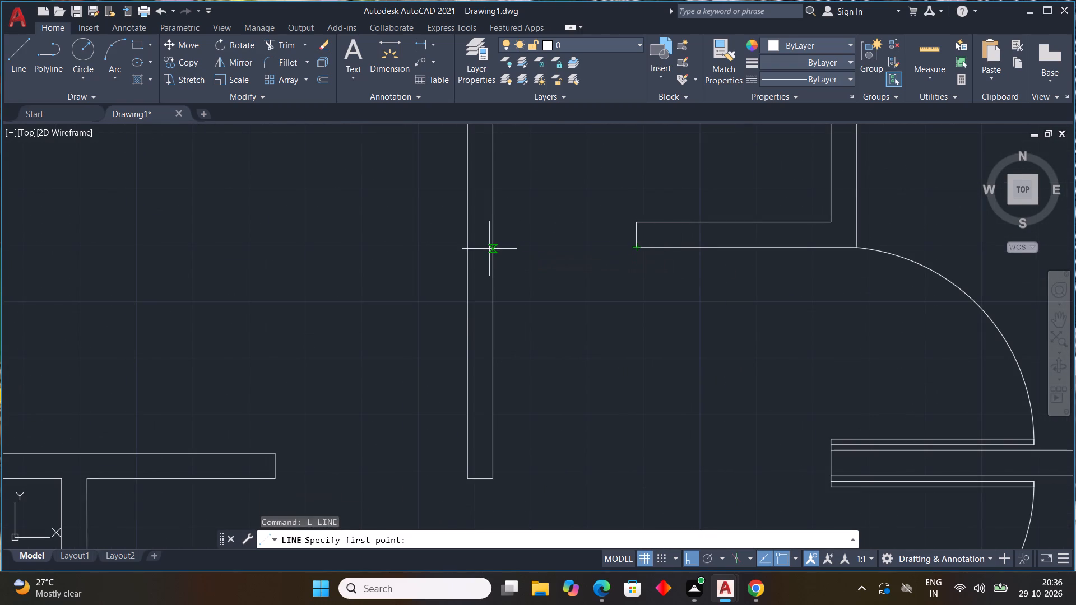
pyautogui.click(489, 249)
pyautogui.press('1')
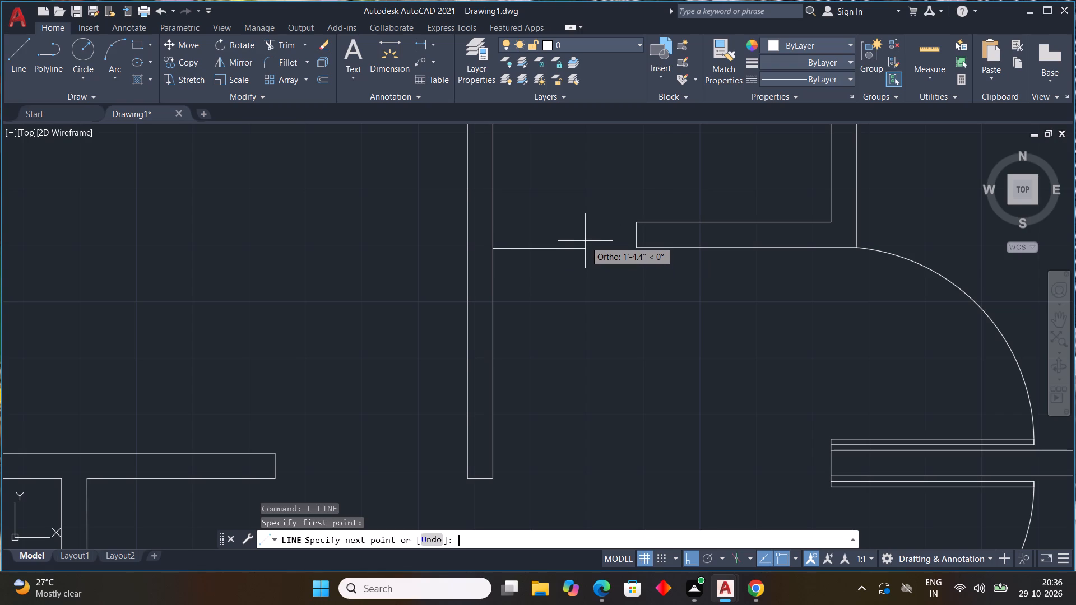
pyautogui.hotkey('shift', '"')
pyautogui.press('Return')
pyautogui.moveTo(563, 192); pyautogui.dragTo(573, 268, button='middle')
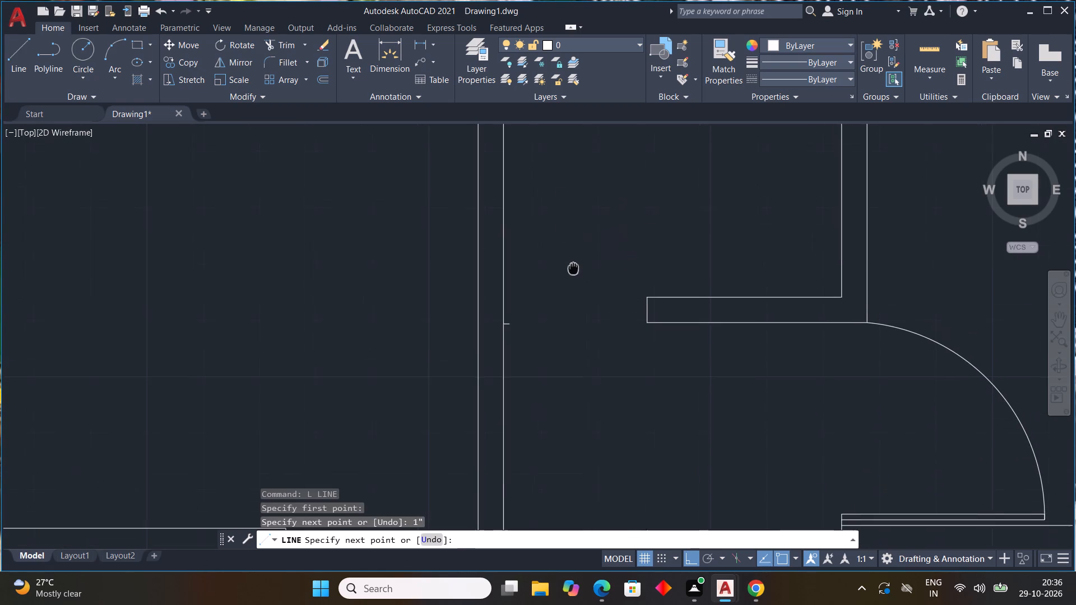
pyautogui.moveTo(573, 268); pyautogui.dragTo(576, 264, button='middle')
pyautogui.write("2'")
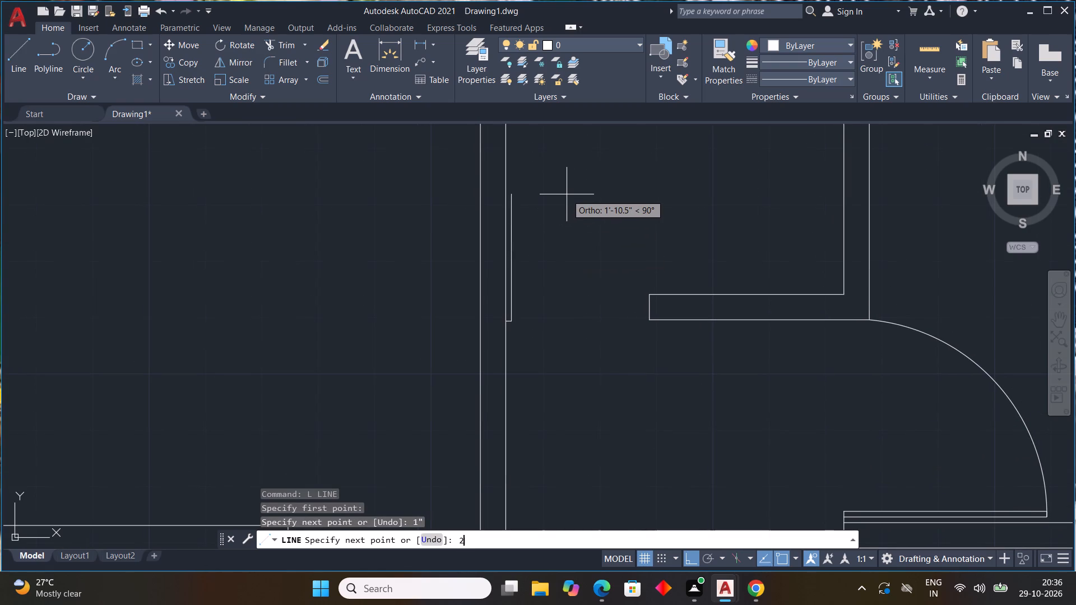
pyautogui.press('Return')
pyautogui.write('1"')
pyautogui.press('Return')
pyautogui.scroll(2, 521, 348)
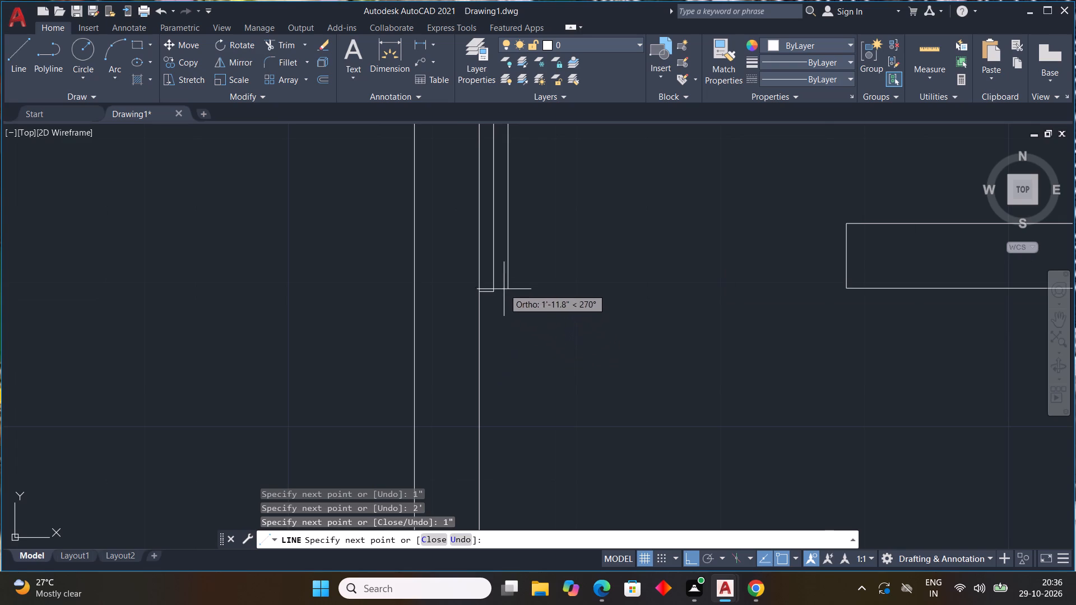
pyautogui.moveTo(512, 296); pyautogui.dragTo(507, 295)
pyautogui.click(497, 292)
pyautogui.press('Escape')
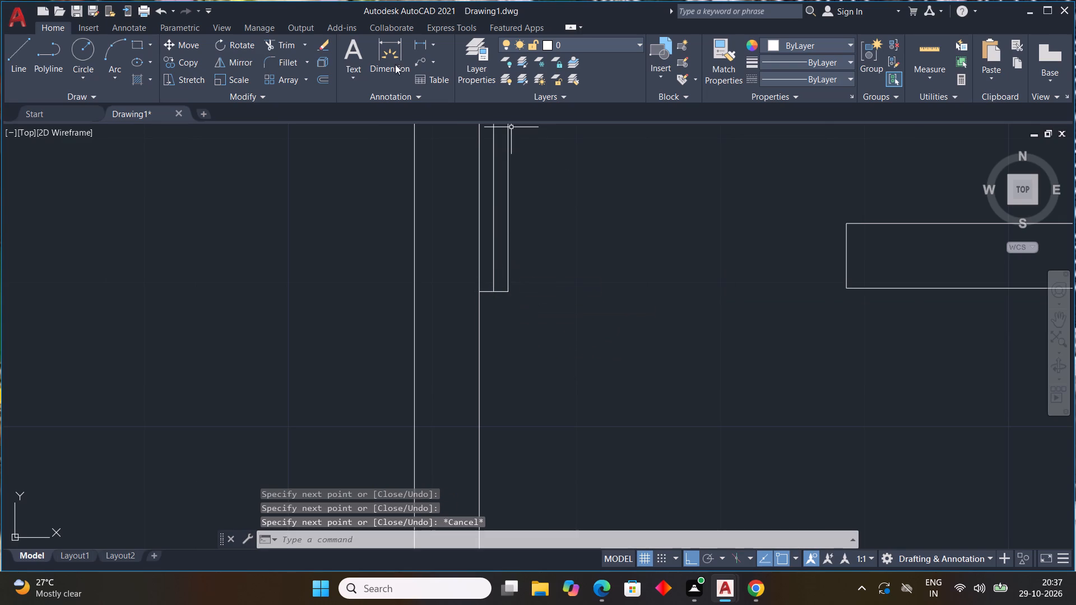
# Draw a three-point arc for this door's swing from the leaf's two top corners to the lower corner of the L-shaped wall's free end.
pyautogui.click(111, 78)
pyautogui.click(133, 101)
pyautogui.moveTo(466, 176); pyautogui.dragTo(463, 190, button='middle')
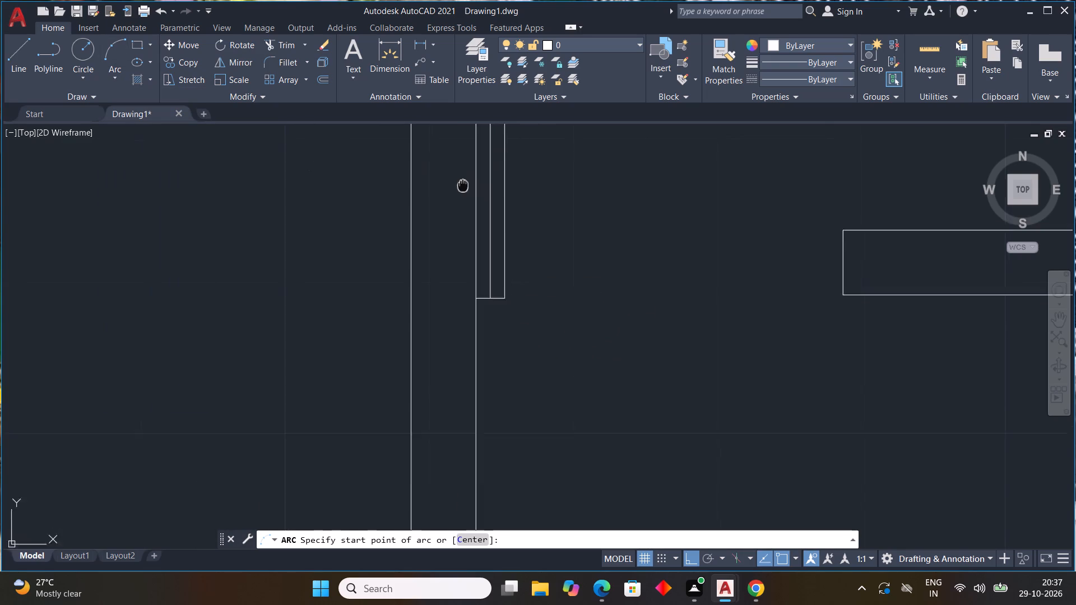
pyautogui.moveTo(463, 190); pyautogui.dragTo(468, 259, button='middle')
pyautogui.scroll(-2, 462, 253)
pyautogui.moveTo(505, 229); pyautogui.dragTo(502, 243, button='middle')
pyautogui.scroll(3, 471, 191)
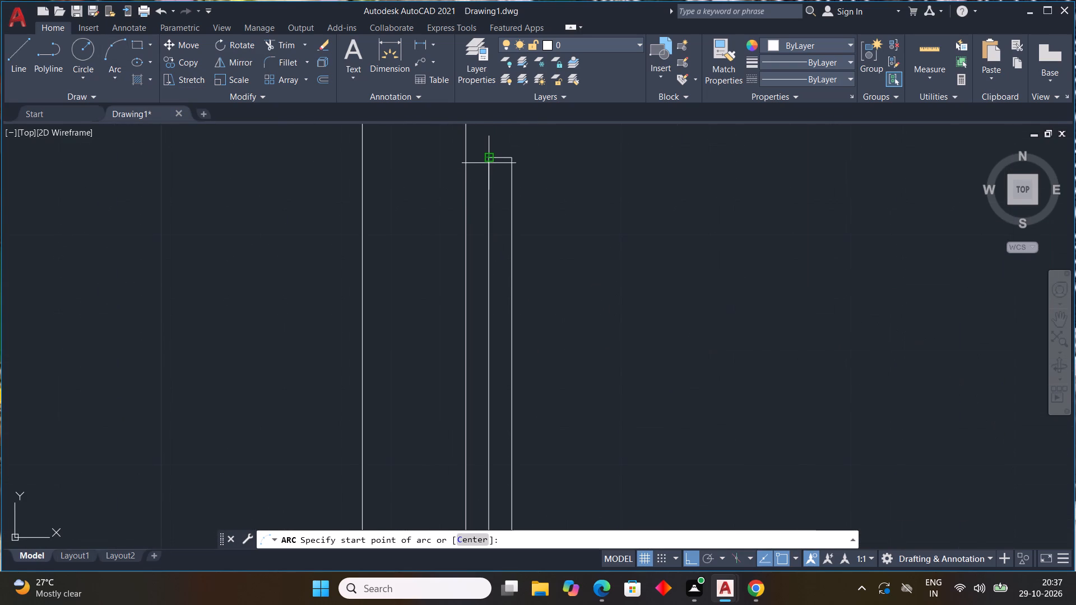
pyautogui.click(489, 163)
pyautogui.click(512, 157)
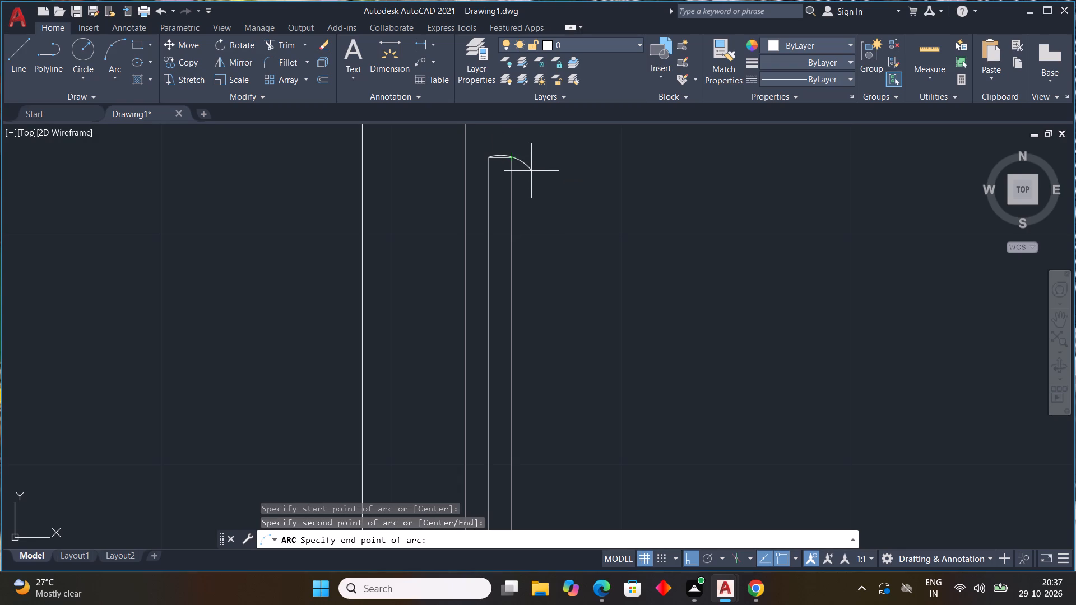
pyautogui.scroll(-4, 565, 167)
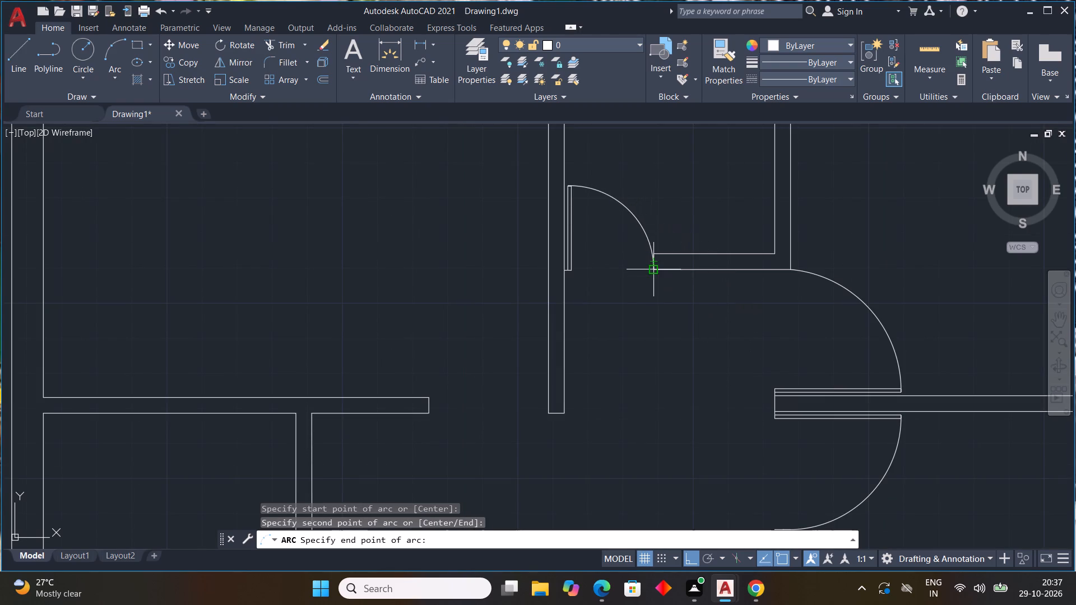
pyautogui.click(653, 269)
pyautogui.scroll(-3, 679, 363)
pyautogui.moveTo(660, 373); pyautogui.dragTo(665, 452, button='middle')
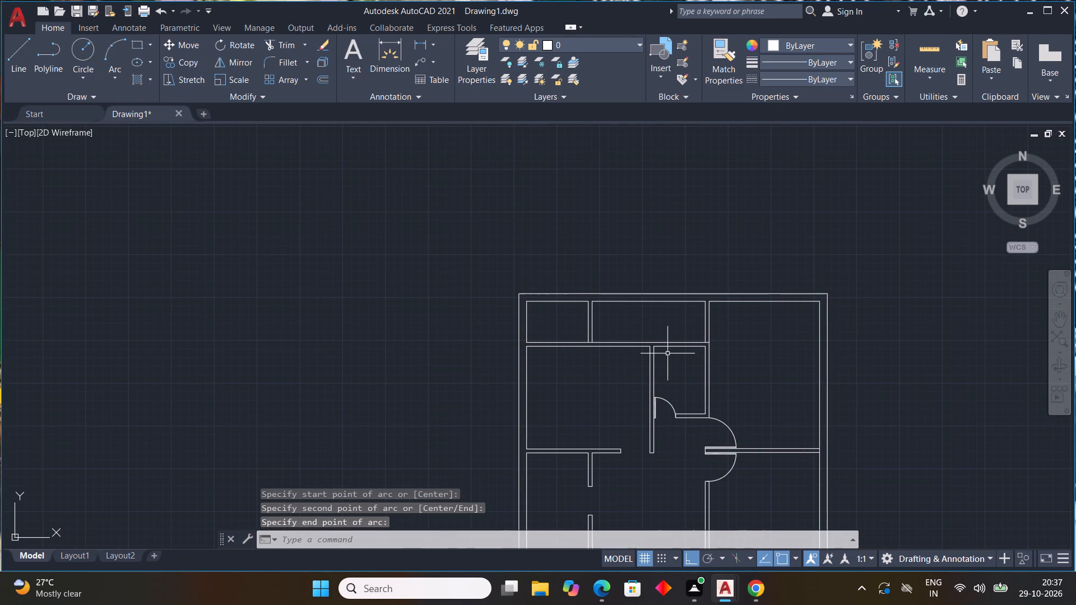
pyautogui.press('Escape')
pyautogui.press('Escape')
pyautogui.press('Escape')
pyautogui.press('Escape')
# Draw a short line across the horizontal partition below the top-left room, where it meets the left outer wall's inner face.
pyautogui.moveTo(541, 345); pyautogui.dragTo(606, 337, button='middle')
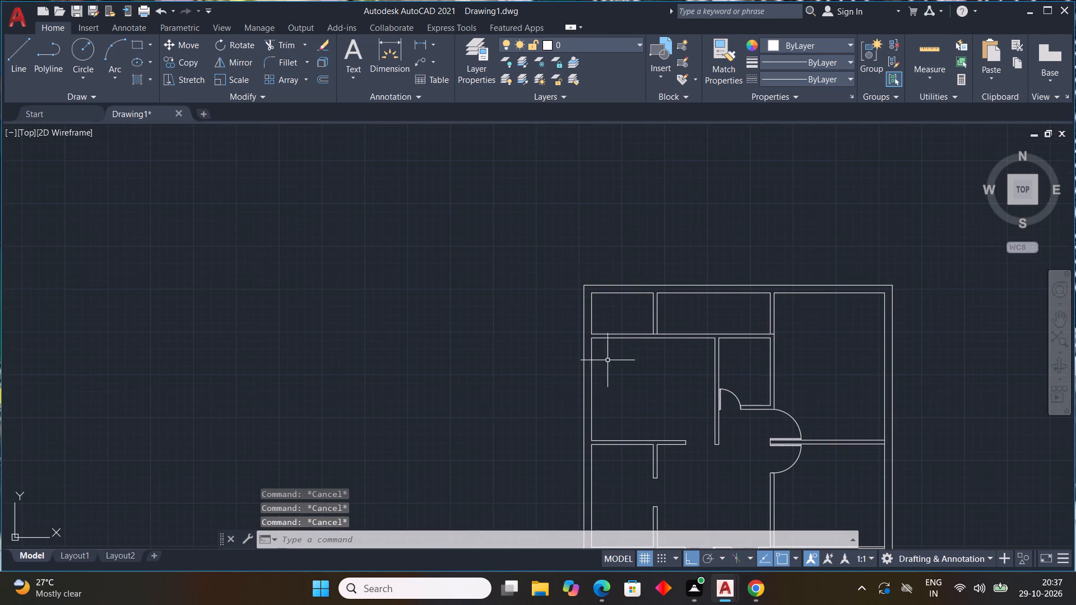
pyautogui.write('L')
pyautogui.press('space')
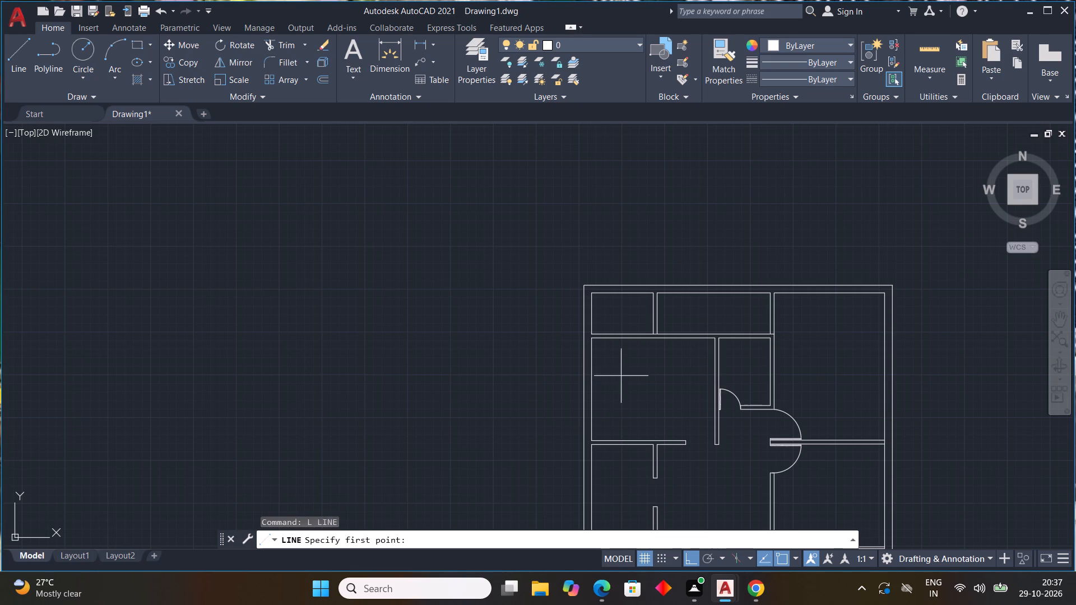
pyautogui.scroll(2, 606, 345)
pyautogui.click(569, 317)
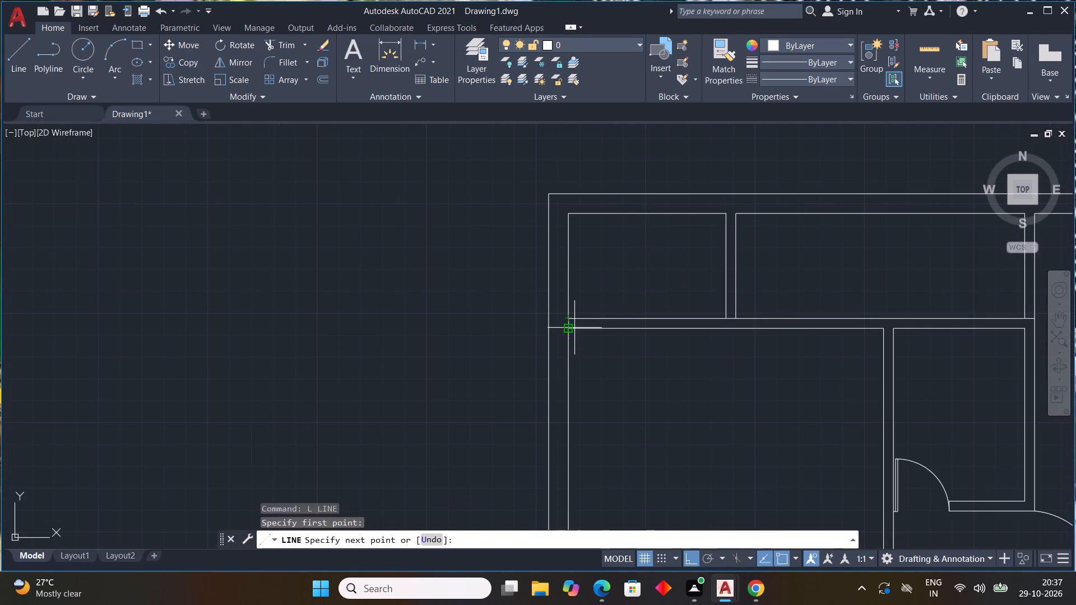
pyautogui.click(571, 325)
pyautogui.press('Escape')
# Draw a jamb line across this partition and trim the stretch between it and the left outer wall to form a door opening.
pyautogui.press('space')
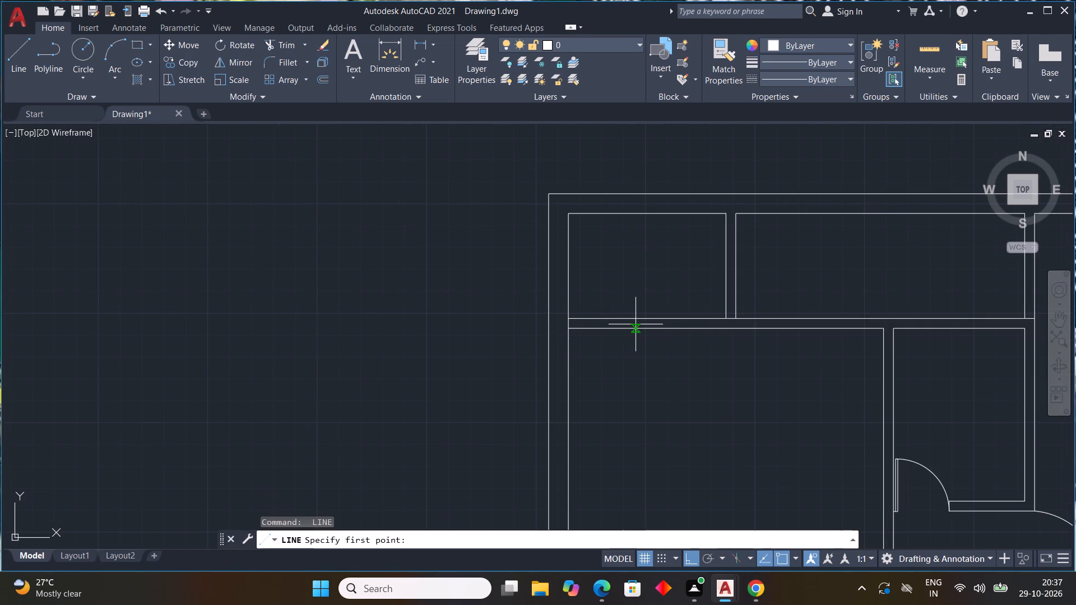
pyautogui.scroll(2, 636, 324)
pyautogui.click(629, 314)
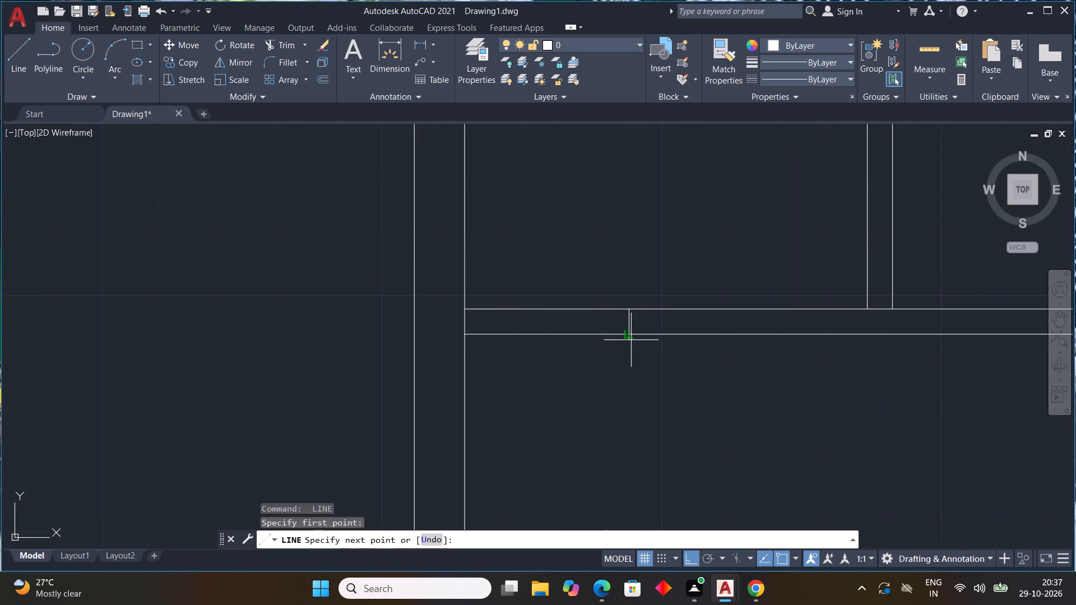
pyautogui.click(629, 334)
pyautogui.press('Escape')
pyautogui.press('t')
pyautogui.press('r')
pyautogui.press('space')
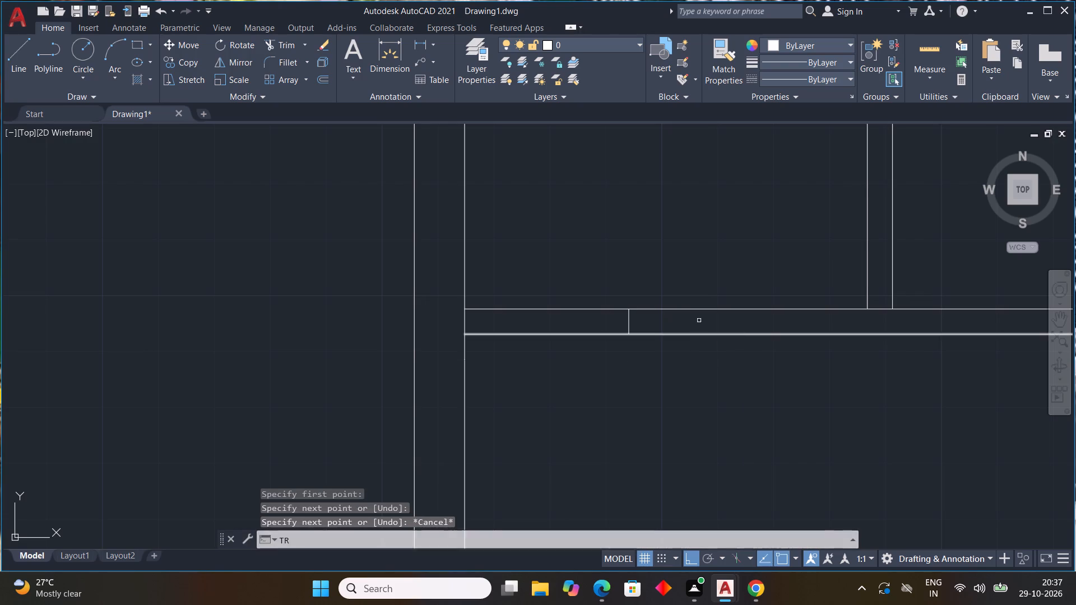
pyautogui.moveTo(590, 286); pyautogui.dragTo(585, 365)
pyautogui.scroll(-3, 600, 352)
pyautogui.press('Escape')
pyautogui.press('Escape')
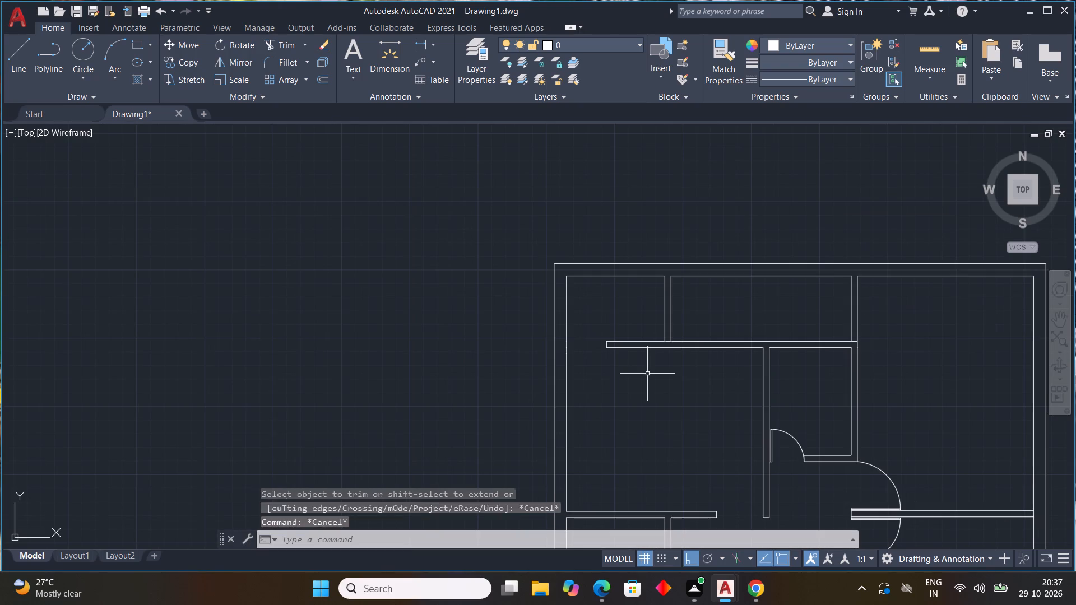
pyautogui.press('Escape')
pyautogui.press('Escape')
pyautogui.press('Escape')
# Draw a 2' by 1" door leaf in the top-left room, offset 1" from the outer wall and rising from the partition end's mid-height.
pyautogui.write('L')
pyautogui.press('space')
pyautogui.scroll(3, 598, 341)
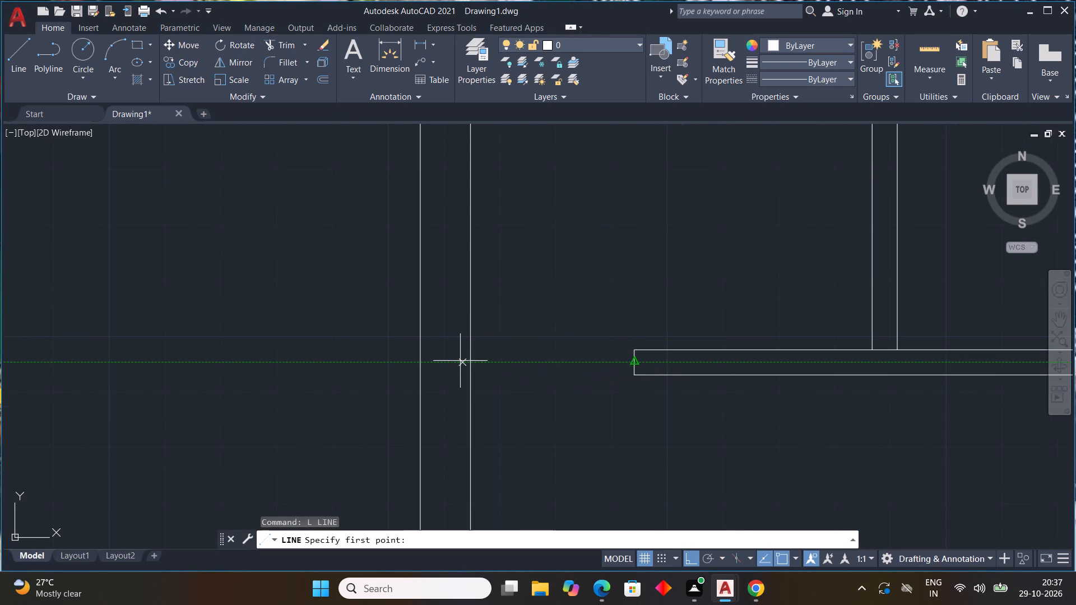
pyautogui.moveTo(470, 362); pyautogui.dragTo(480, 366)
pyautogui.press('1')
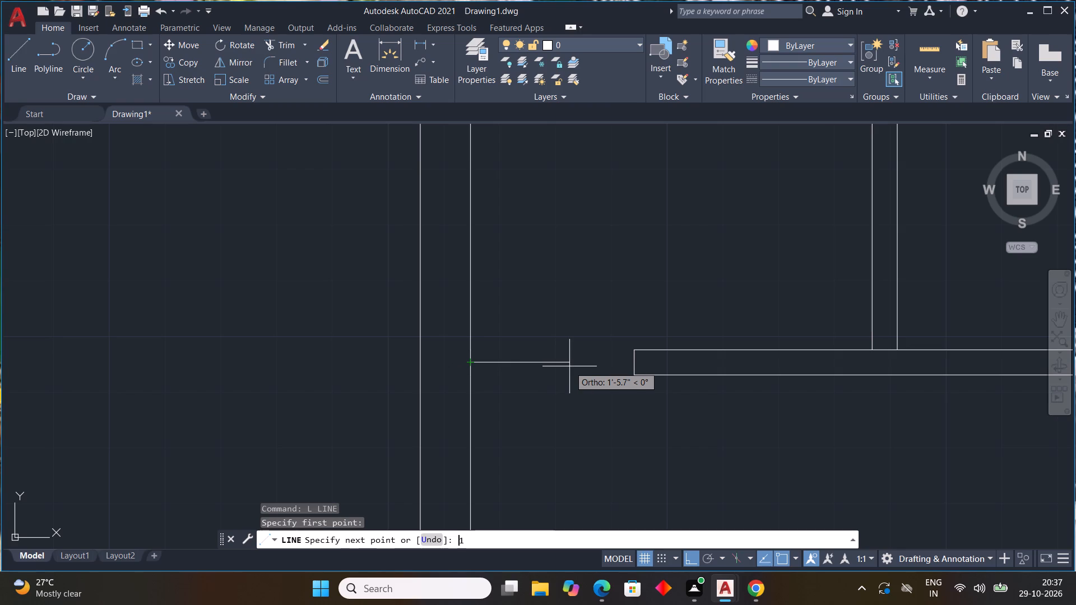
pyautogui.hotkey('shift', '"')
pyautogui.press('Return')
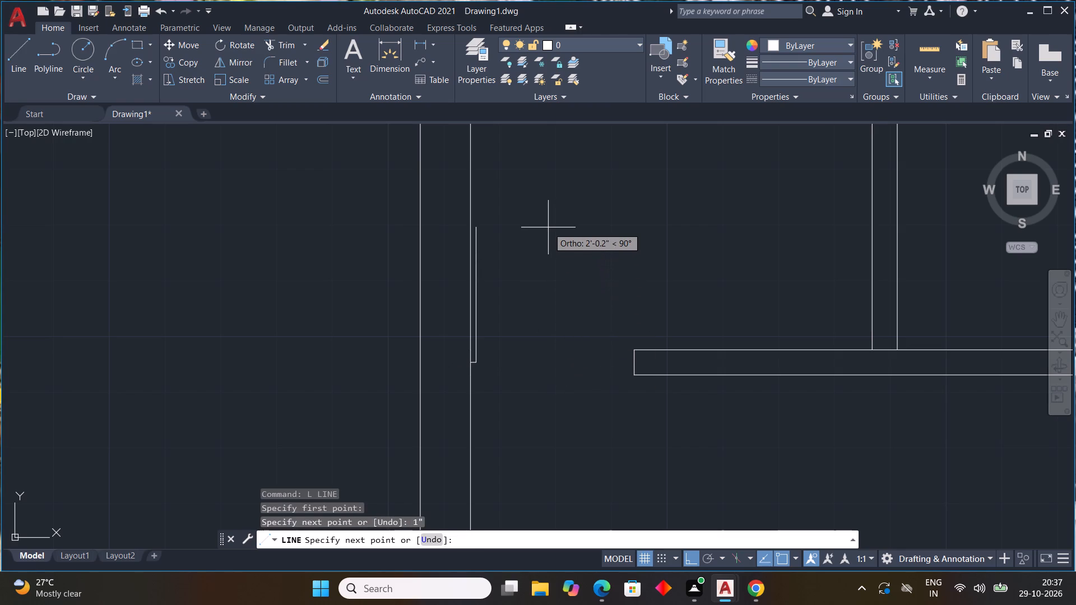
pyautogui.write("2'")
pyautogui.press('Return')
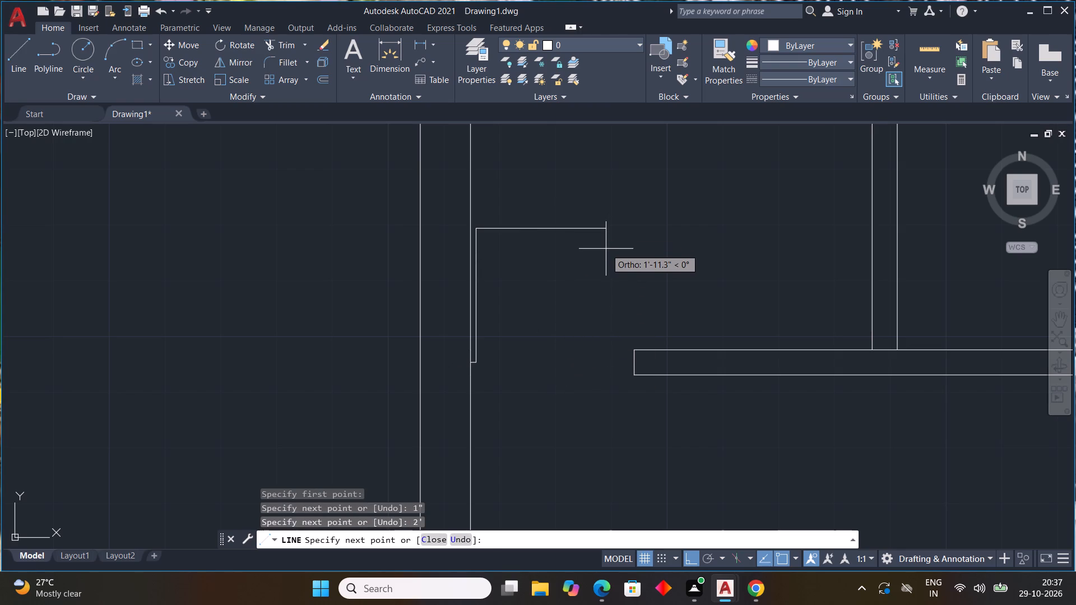
pyautogui.press('1')
pyautogui.hotkey('shift', '"')
pyautogui.press('Return')
pyautogui.scroll(3, 487, 355)
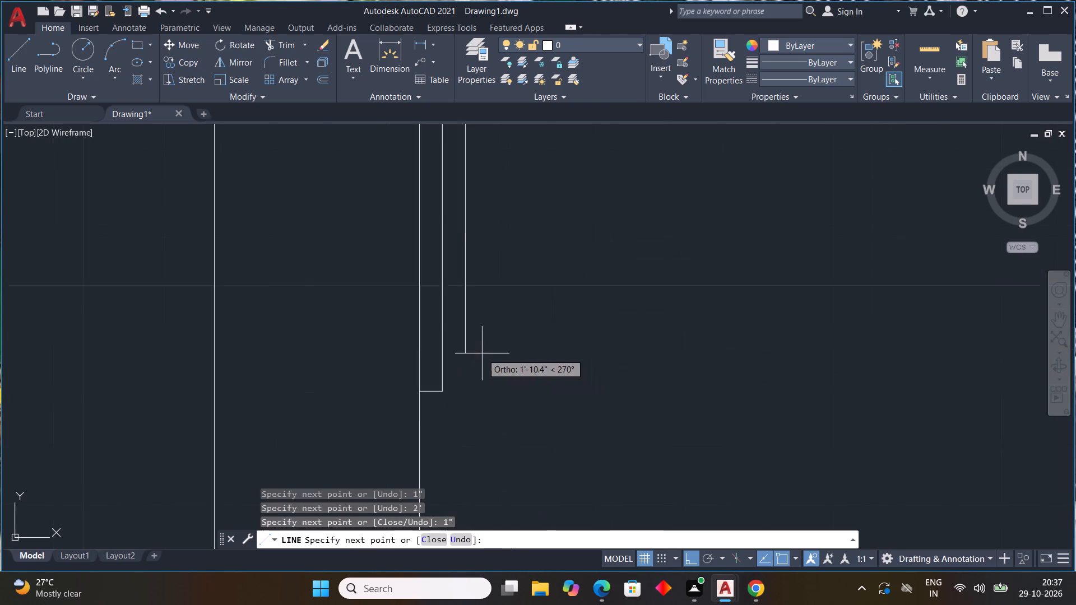
pyautogui.scroll(1, 481, 353)
pyautogui.click(449, 416)
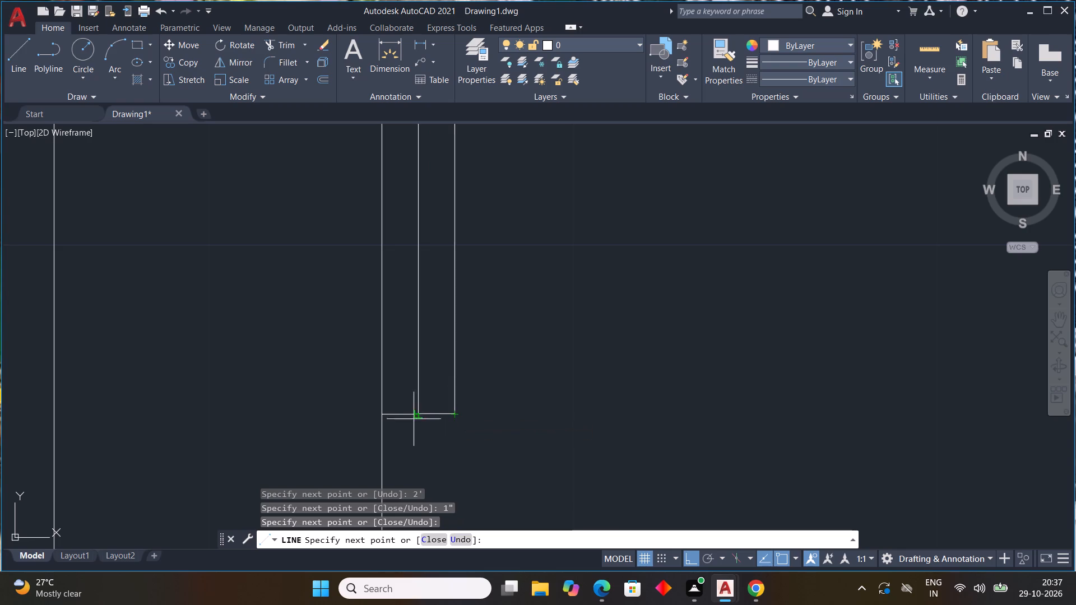
pyautogui.click(420, 417)
pyautogui.press('Escape')
# Draw a three-point arc for the top-left room's door swing from the leaf's two top corners to the horizontal partition's free end.
pyautogui.scroll(-5, 567, 409)
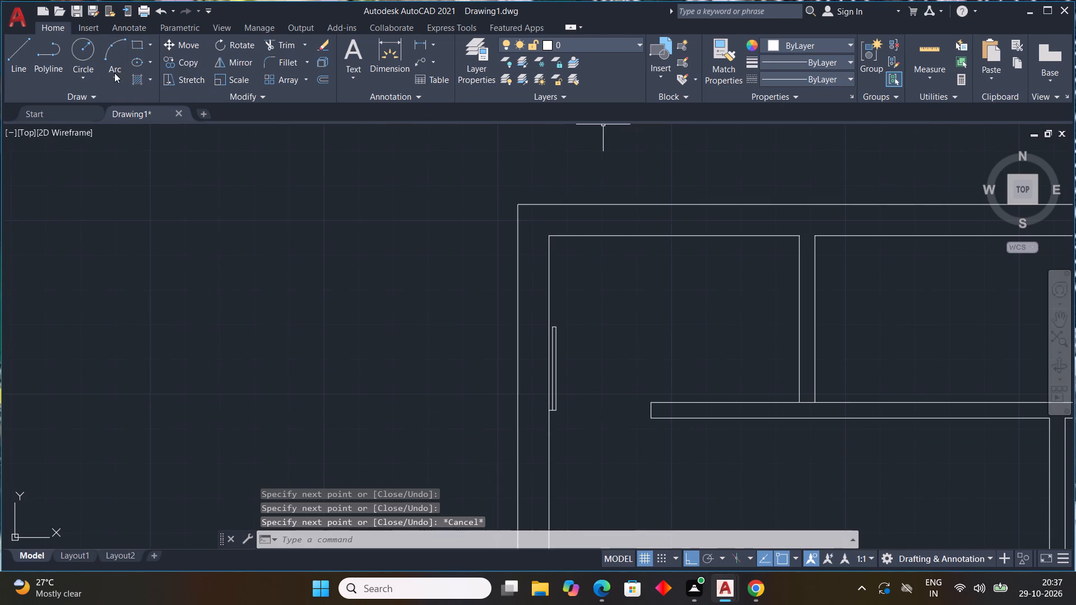
pyautogui.click(114, 73)
pyautogui.moveTo(134, 96); pyautogui.dragTo(144, 109)
pyautogui.scroll(2, 537, 326)
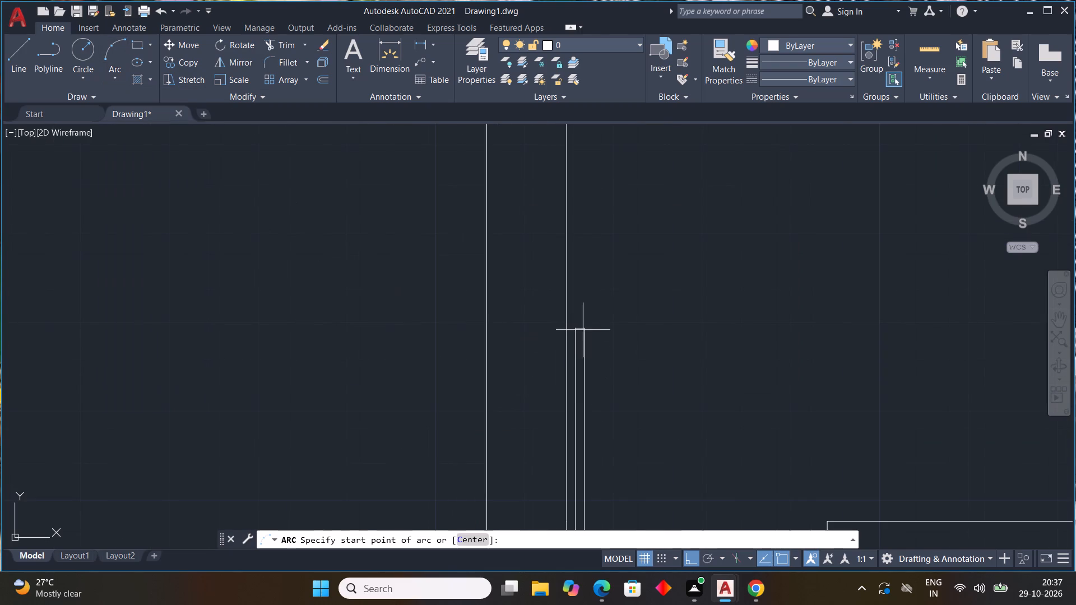
pyautogui.click(574, 331)
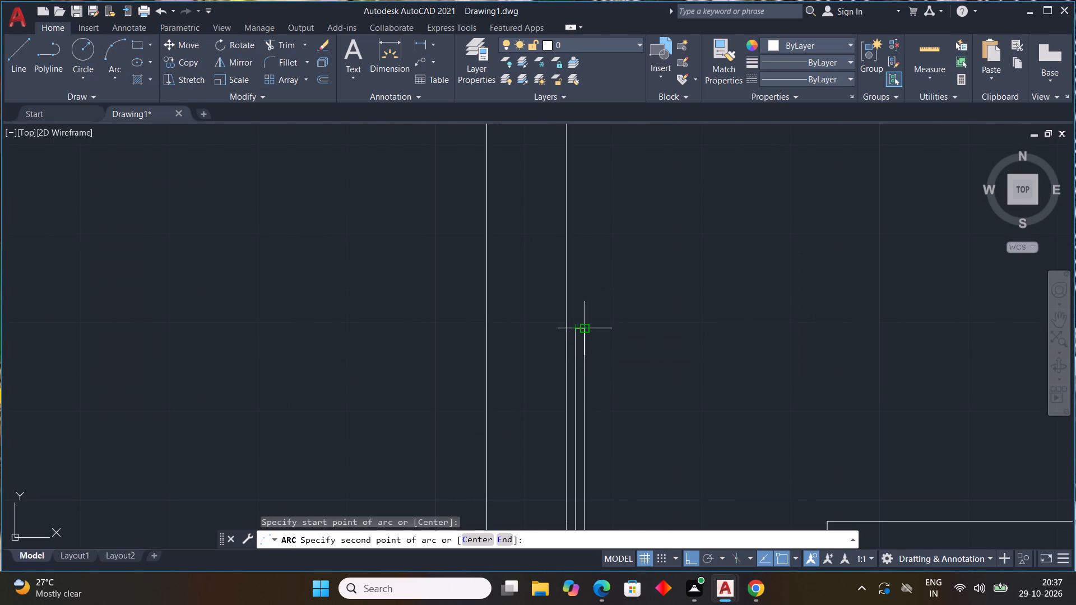
pyautogui.click(586, 327)
pyautogui.scroll(-2, 722, 425)
pyautogui.moveTo(716, 416); pyautogui.dragTo(655, 335, button='middle')
pyautogui.click(701, 393)
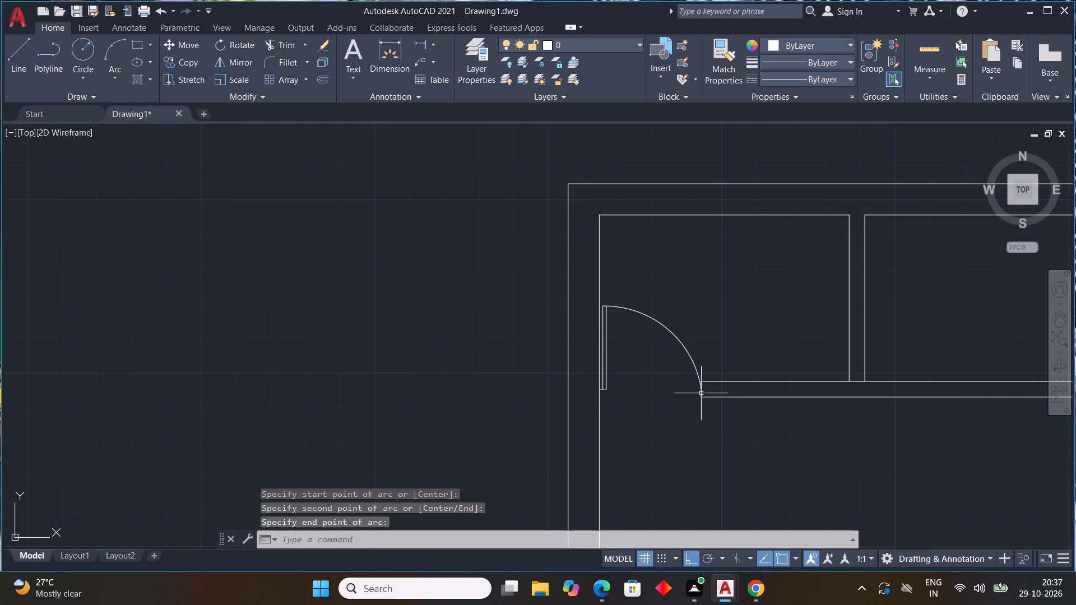
pyautogui.scroll(-4, 692, 428)
pyautogui.moveTo(656, 375); pyautogui.dragTo(565, 238, button='middle')
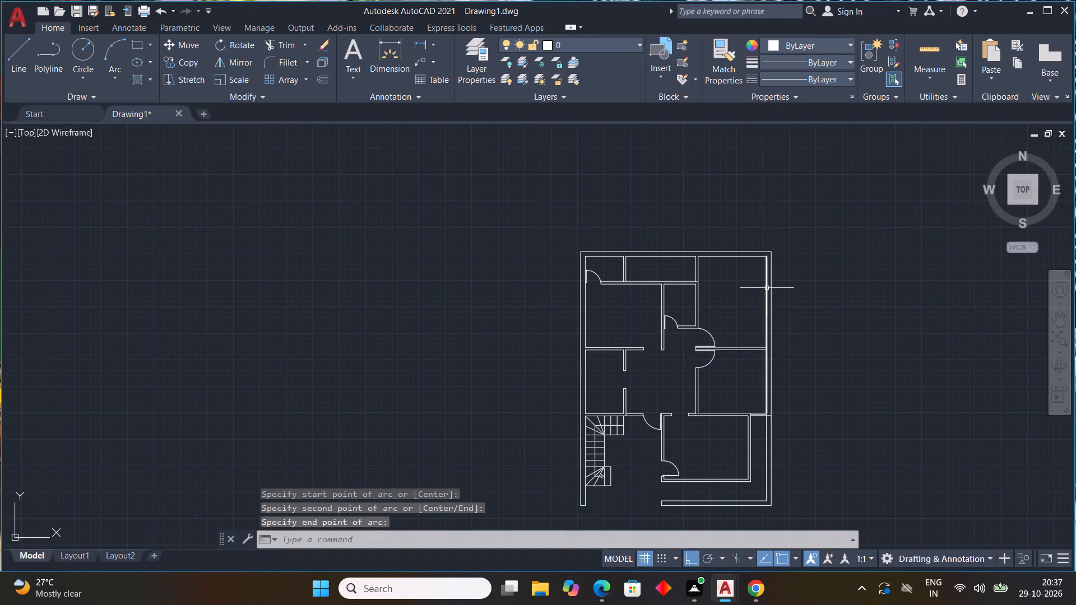
pyautogui.press('Escape')
pyautogui.press('Escape')
pyautogui.press('Escape')
pyautogui.press('Escape')
pyautogui.press('Escape')
pyautogui.press('Escape')
pyautogui.press('Escape')
pyautogui.press('Escape')
pyautogui.press('Escape')
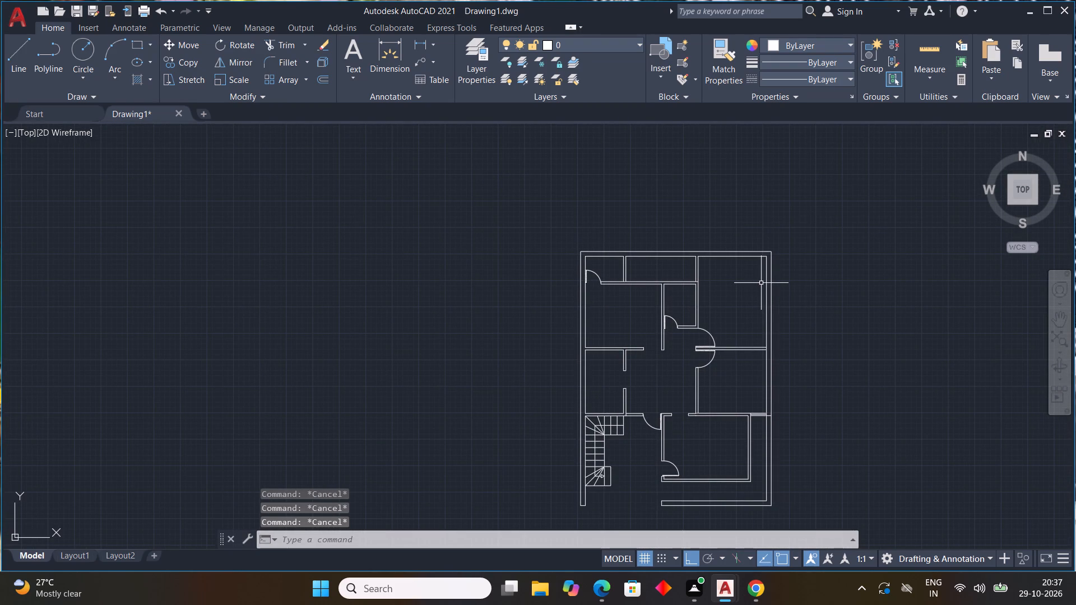
pyautogui.press('Escape')
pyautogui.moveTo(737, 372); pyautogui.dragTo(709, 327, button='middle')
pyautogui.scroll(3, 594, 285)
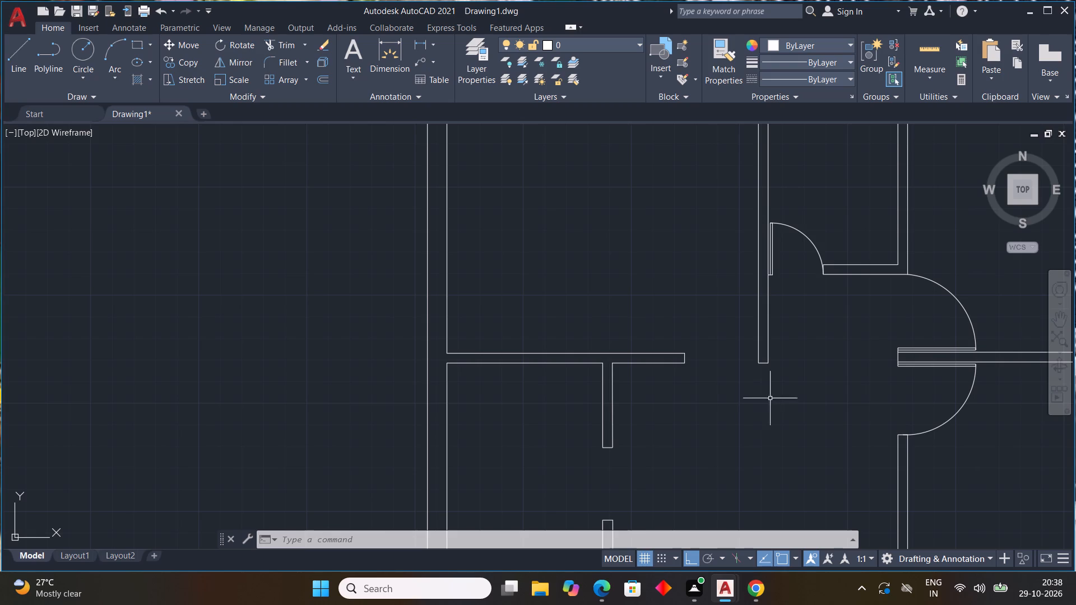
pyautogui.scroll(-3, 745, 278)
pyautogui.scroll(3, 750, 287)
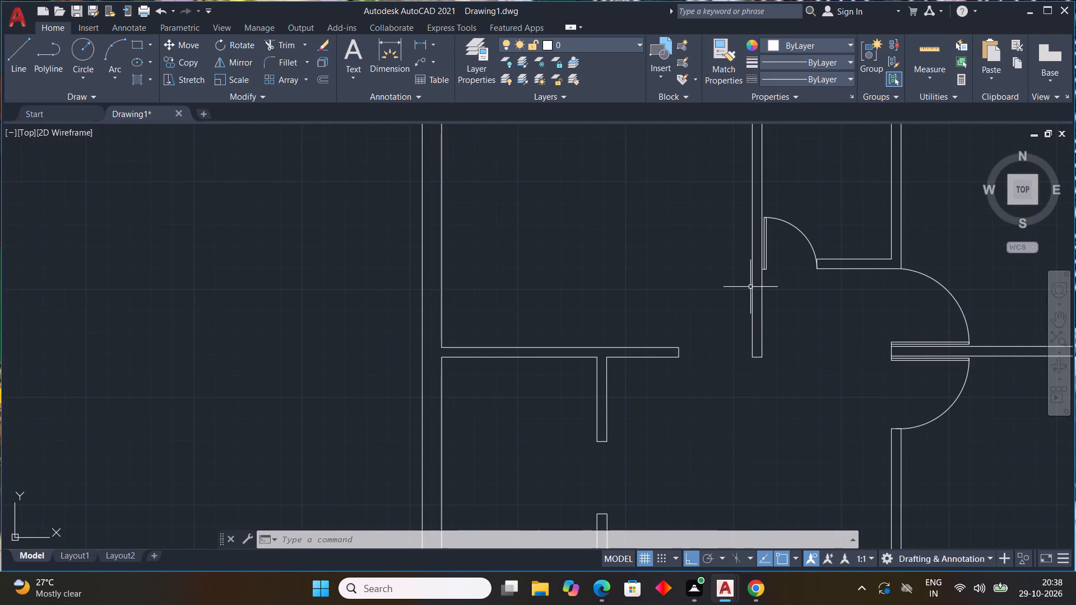
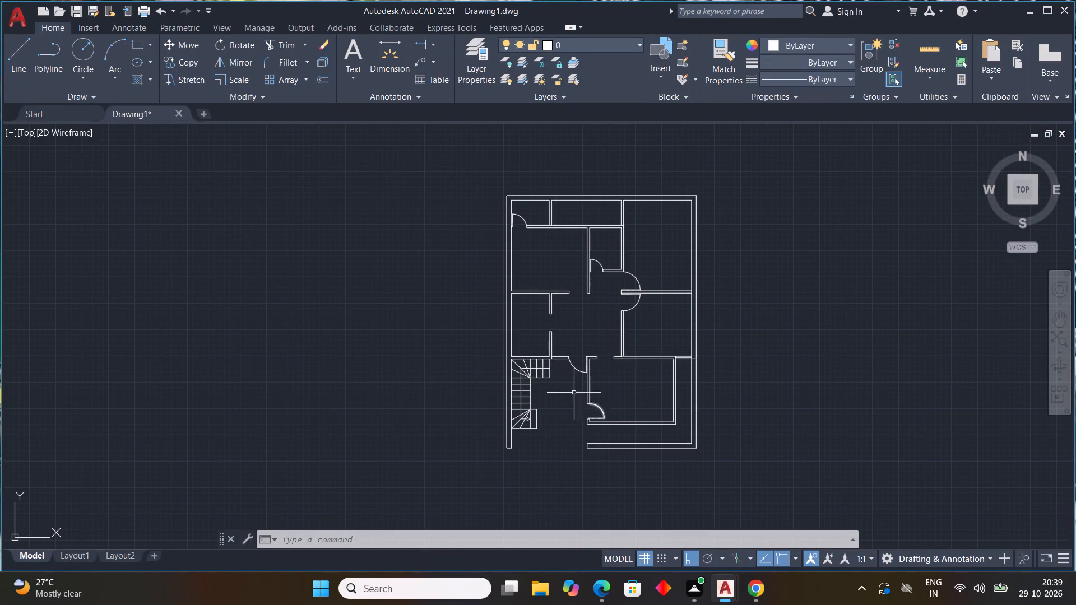
# Stretch the partition's lower line above the staircase across the left outer wall to its outer face.
pyautogui.scroll(3, 550, 378)
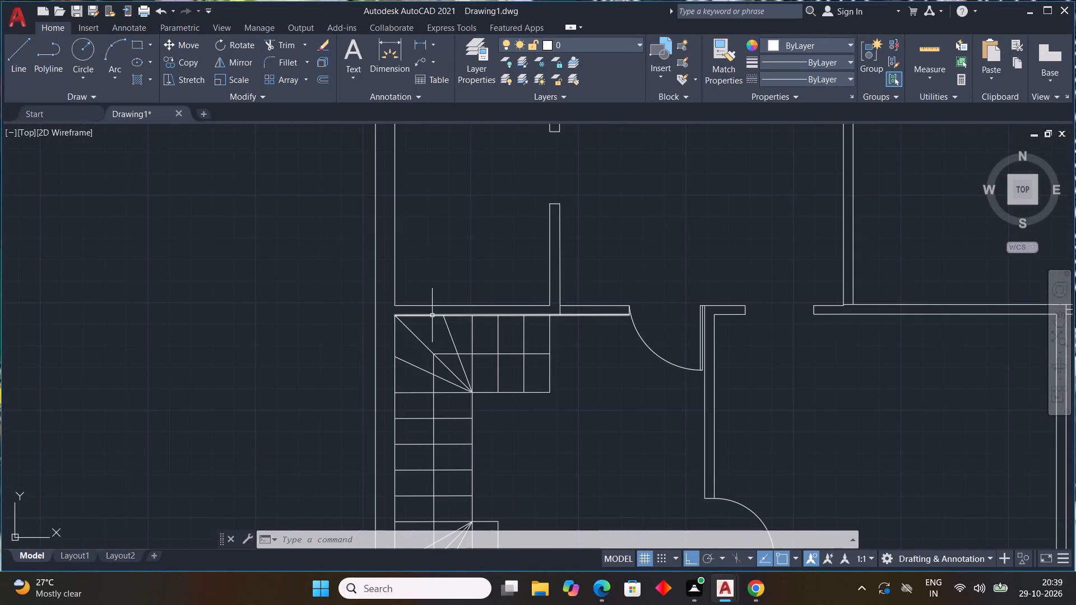
pyautogui.click(432, 314)
pyautogui.click(395, 312)
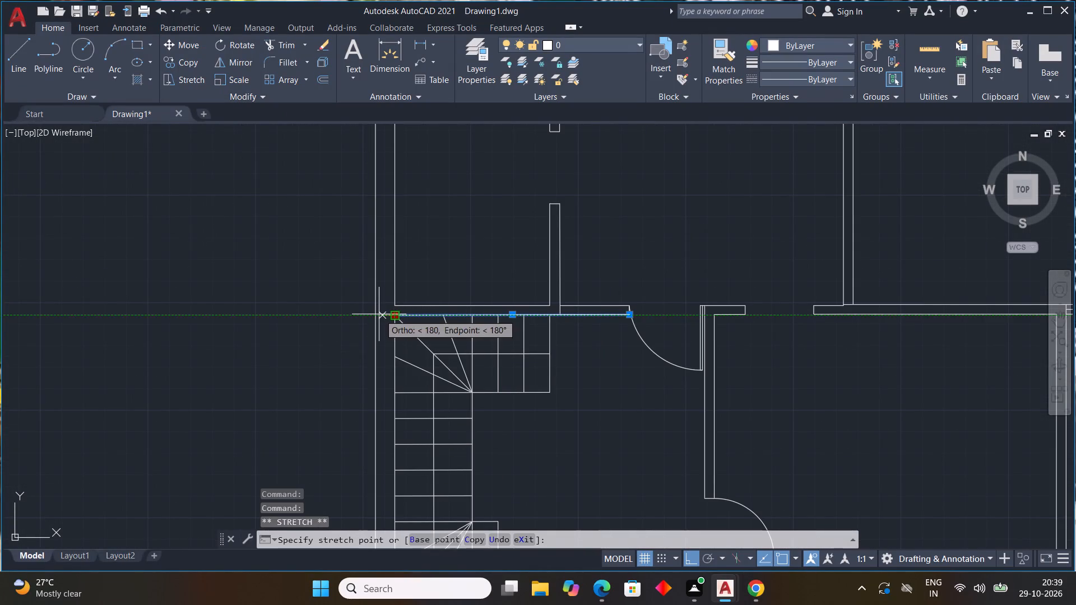
pyautogui.click(377, 314)
pyautogui.press('Escape')
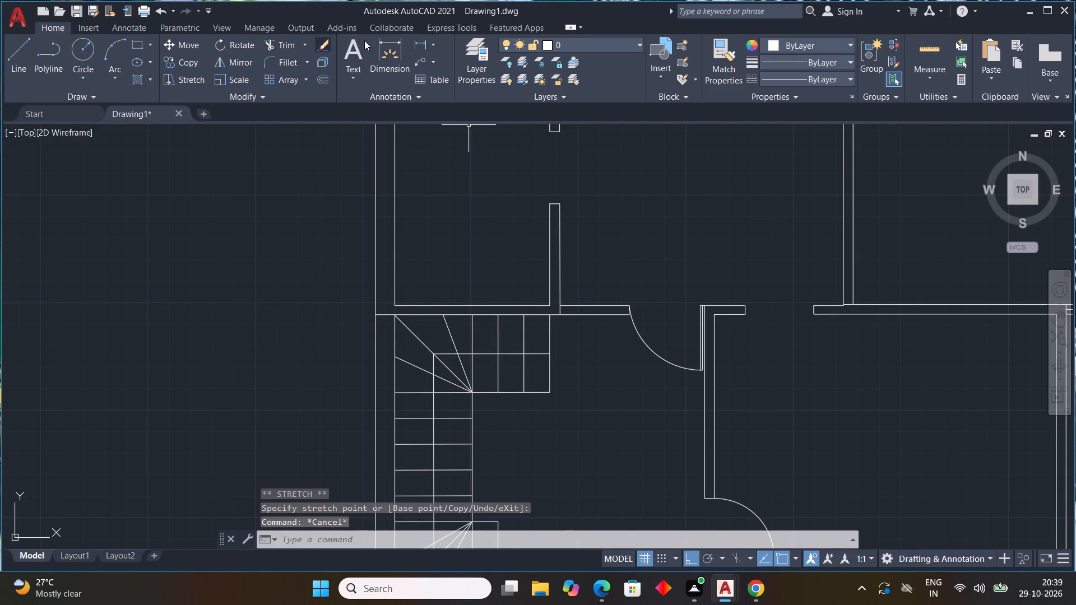
# Dimension the top-left room's width and depth, placing both dimensions inside the room.
pyautogui.click(386, 46)
pyautogui.scroll(-3, 417, 112)
pyautogui.moveTo(417, 116); pyautogui.dragTo(429, 250, button='middle')
pyautogui.scroll(-1, 428, 241)
pyautogui.moveTo(454, 202); pyautogui.dragTo(447, 343, button='middle')
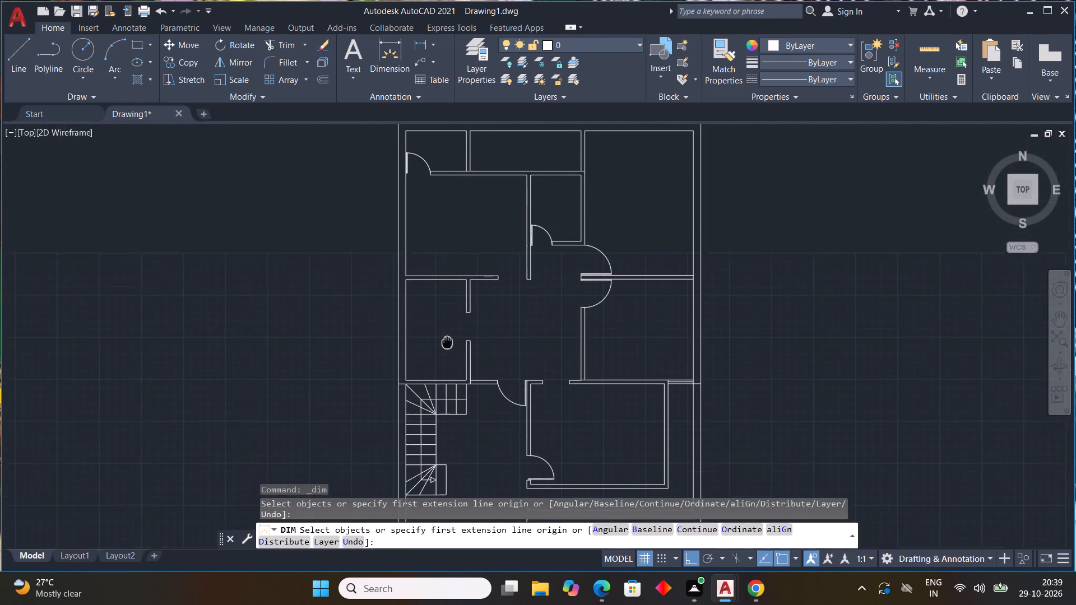
pyautogui.moveTo(447, 343); pyautogui.dragTo(451, 340, button='middle')
pyautogui.moveTo(440, 176); pyautogui.dragTo(420, 246, button='middle')
pyautogui.scroll(3, 405, 193)
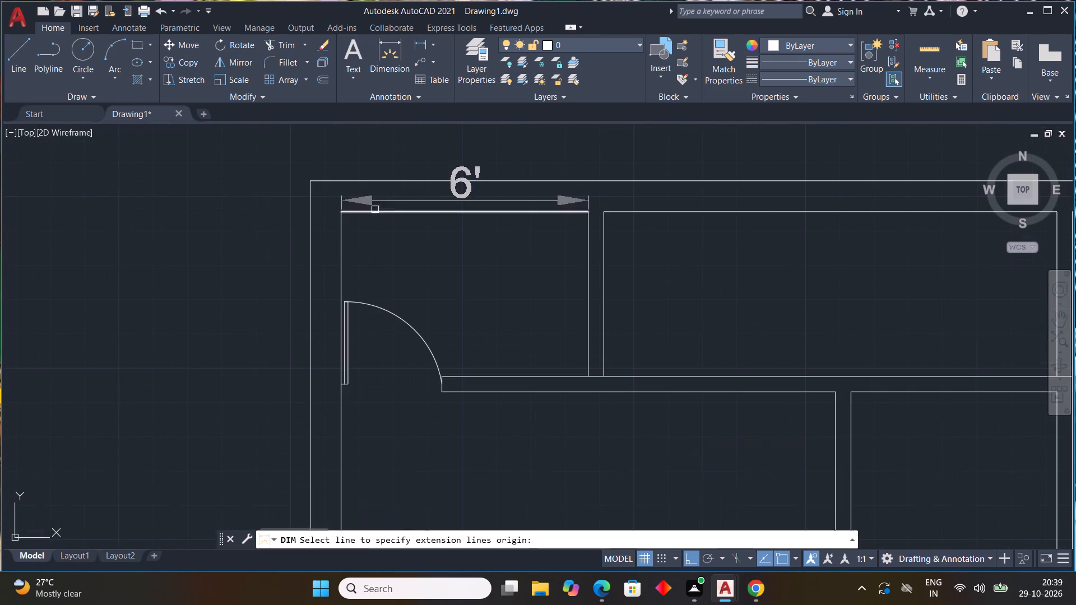
pyautogui.click(345, 211)
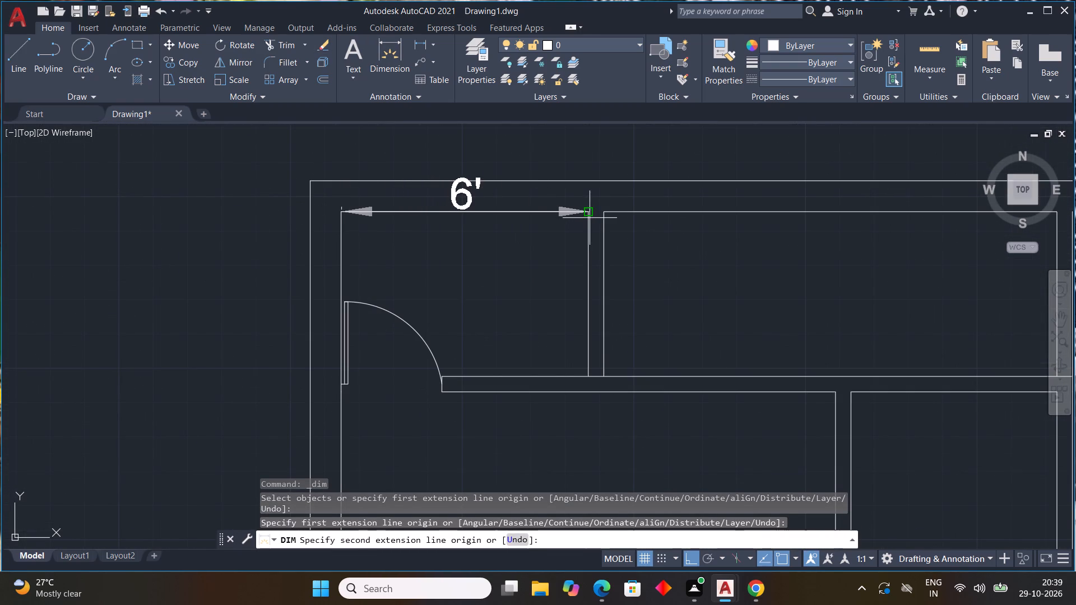
pyautogui.click(590, 214)
pyautogui.click(581, 238)
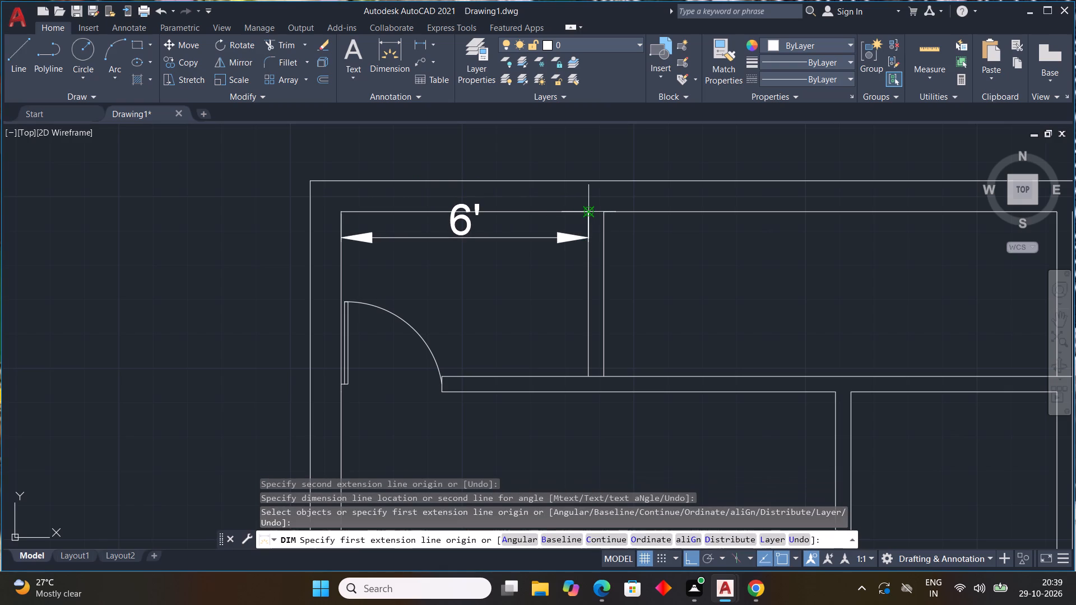
pyautogui.click(590, 215)
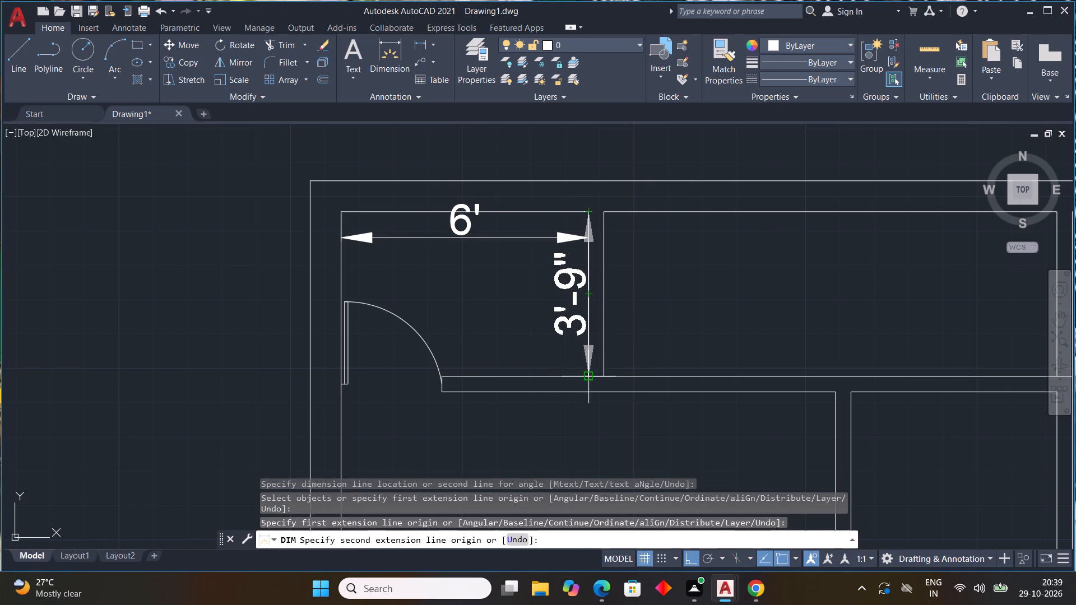
pyautogui.click(586, 376)
pyautogui.click(562, 377)
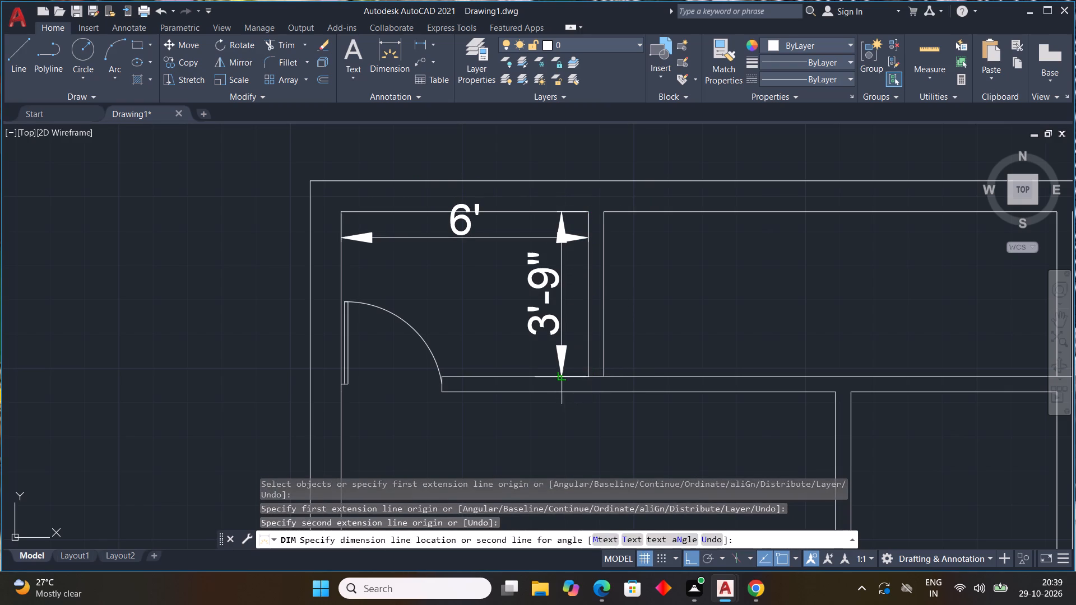
# Dimension the top-middle room's width and its depth along the left partition, placing both dimensions inside the room.
pyautogui.scroll(-1, 642, 304)
pyautogui.moveTo(642, 304); pyautogui.dragTo(508, 263, button='middle')
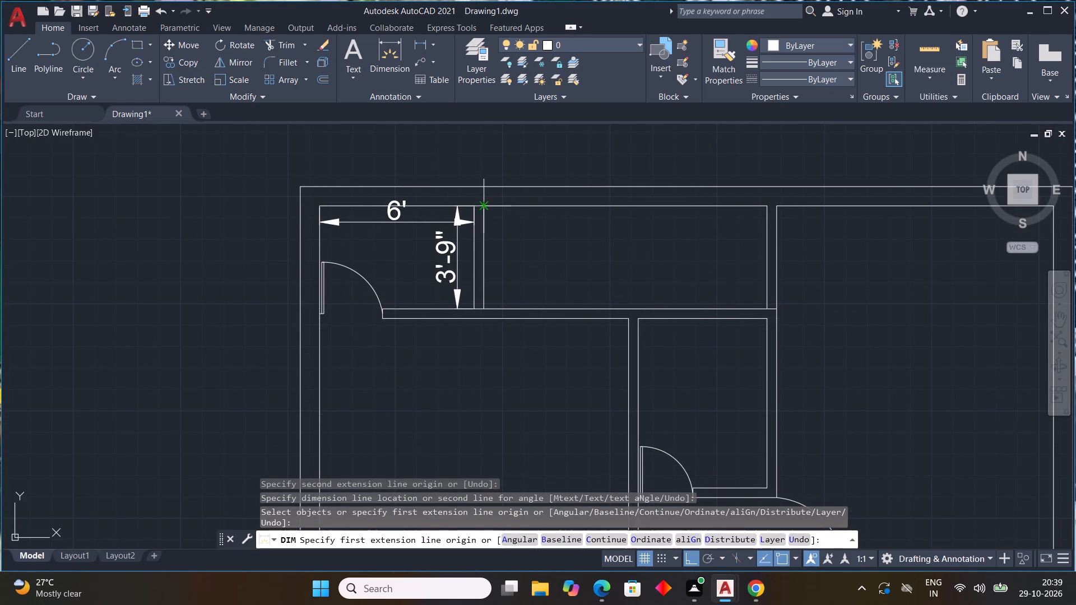
pyautogui.click(485, 204)
pyautogui.click(769, 207)
pyautogui.click(764, 234)
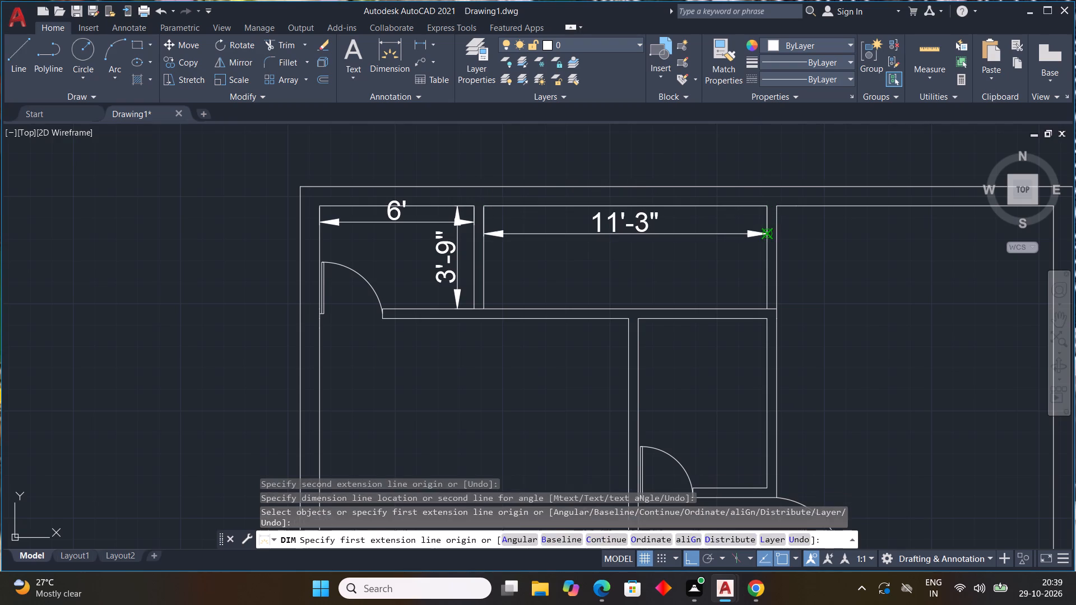
pyautogui.click(395, 64)
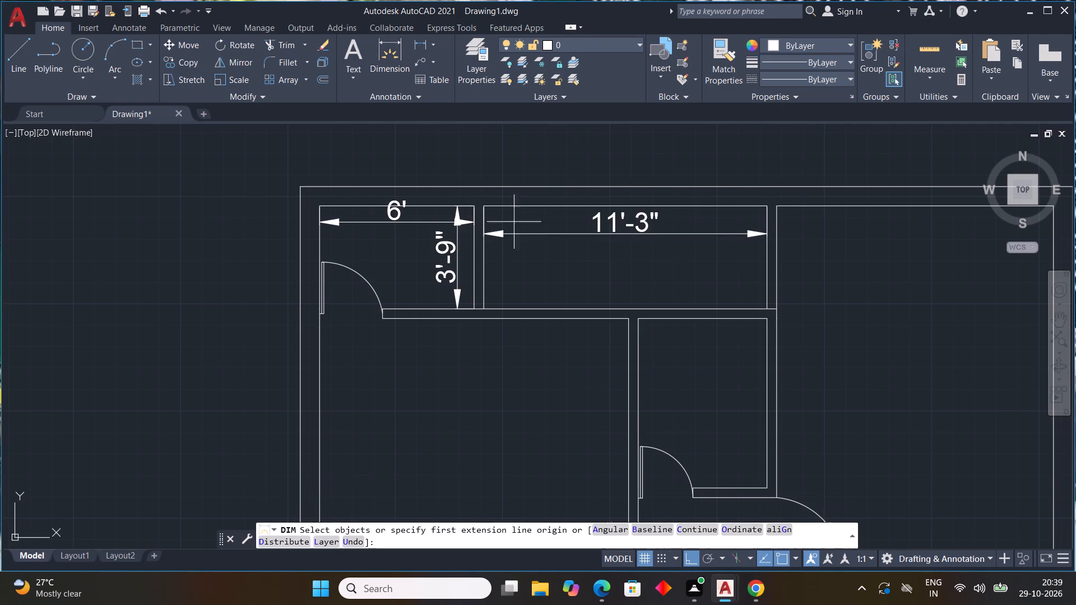
pyautogui.click(484, 208)
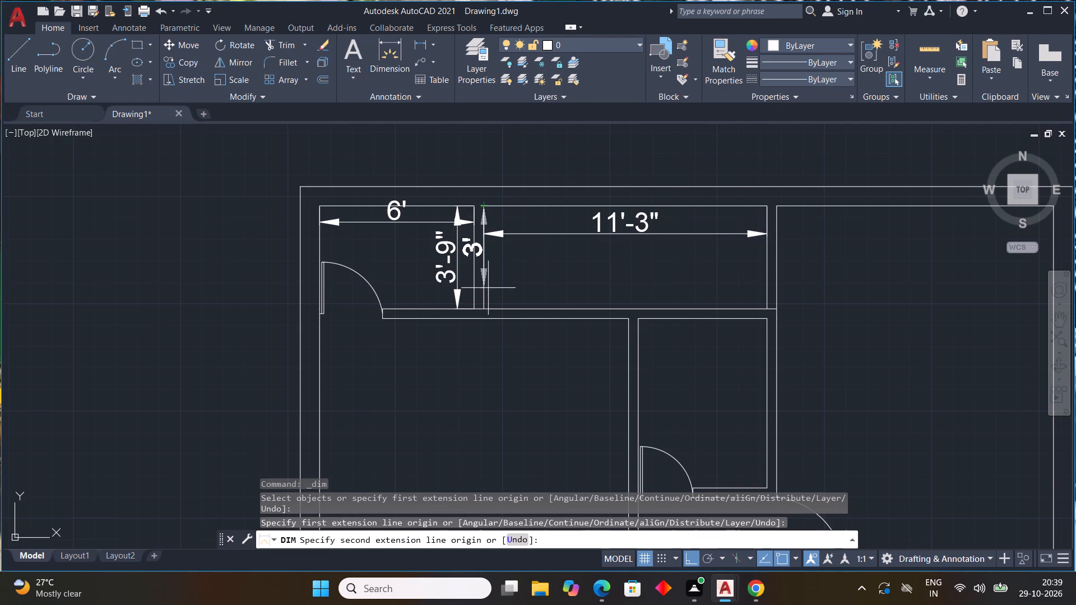
pyautogui.click(481, 306)
pyautogui.click(504, 302)
pyautogui.press('Escape')
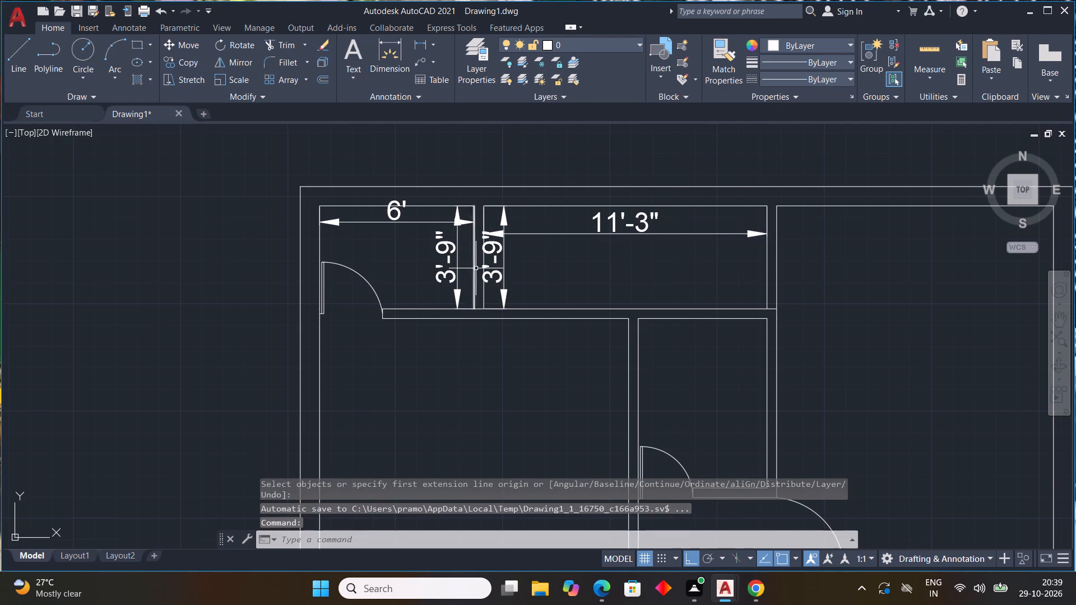
# Override the top-middle room's depth dimension text with 4'.
pyautogui.doubleClick(490, 281)
pyautogui.press('Delete')
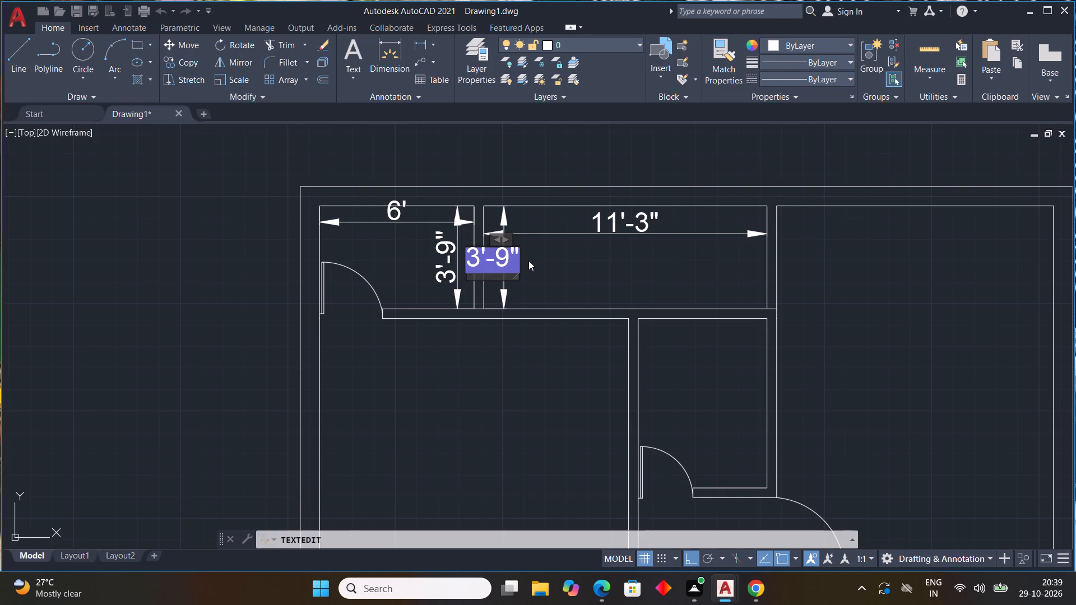
pyautogui.write("4'")
pyautogui.press('Return')
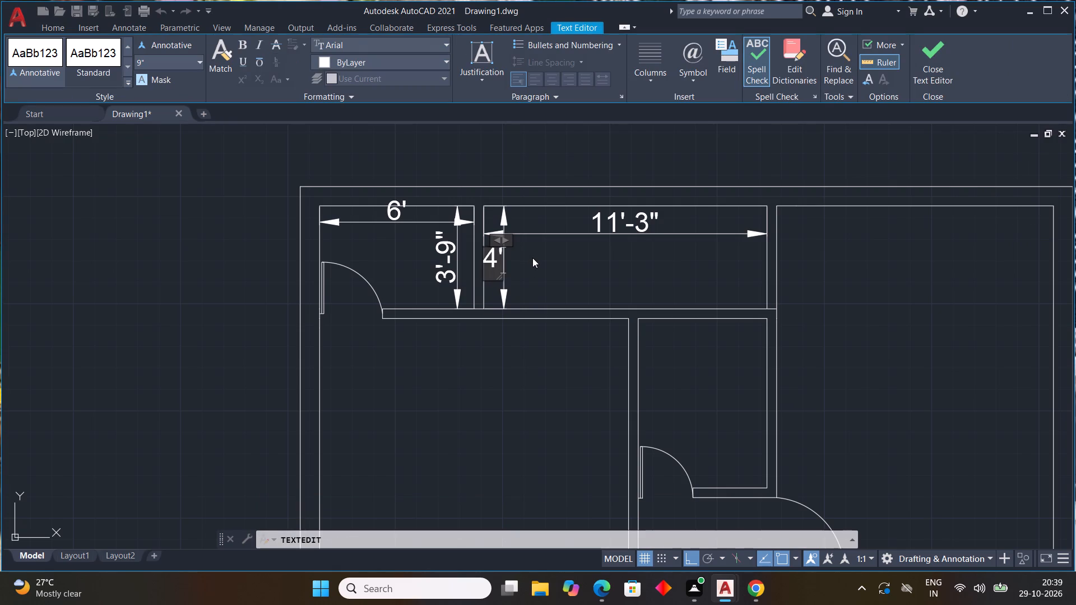
pyautogui.click(550, 262)
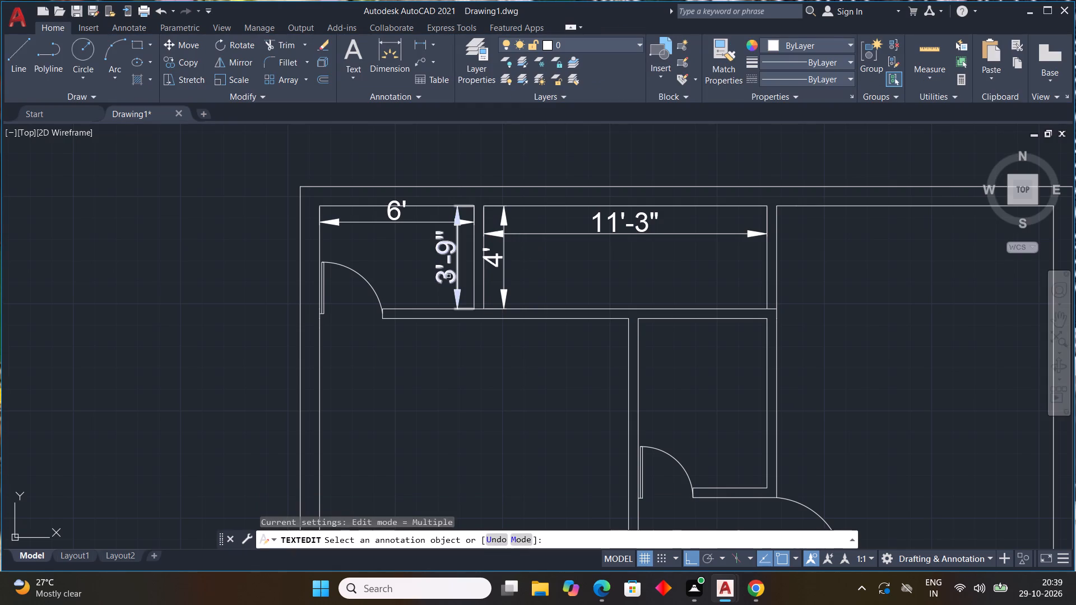
# Override the top-left room's depth dimension text with 4' and finish text editing.
pyautogui.doubleClick(448, 273)
pyautogui.press('Delete')
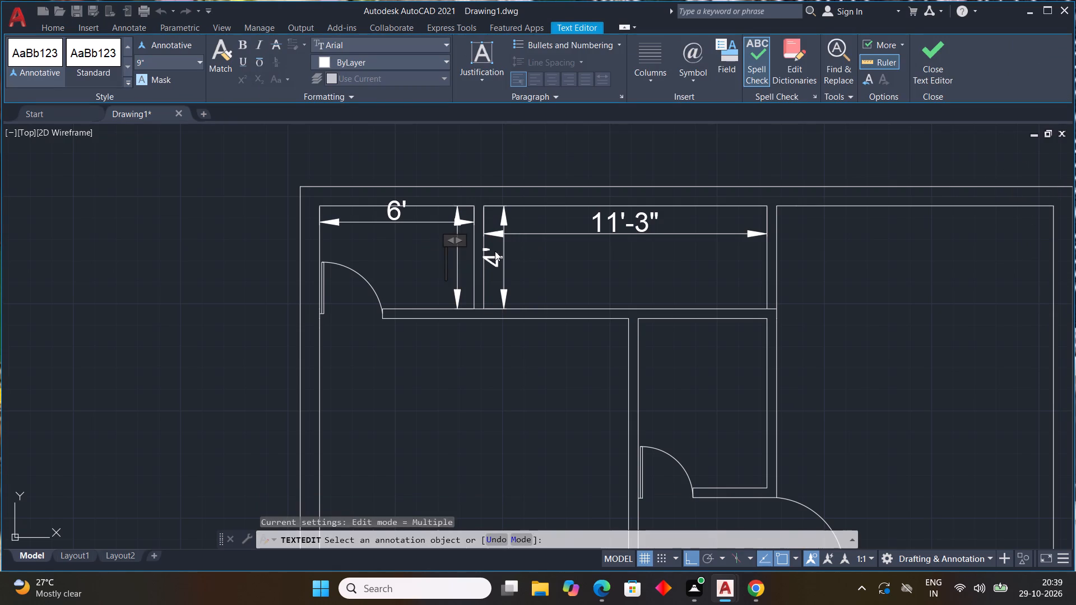
pyautogui.press('4')
pyautogui.press("'")
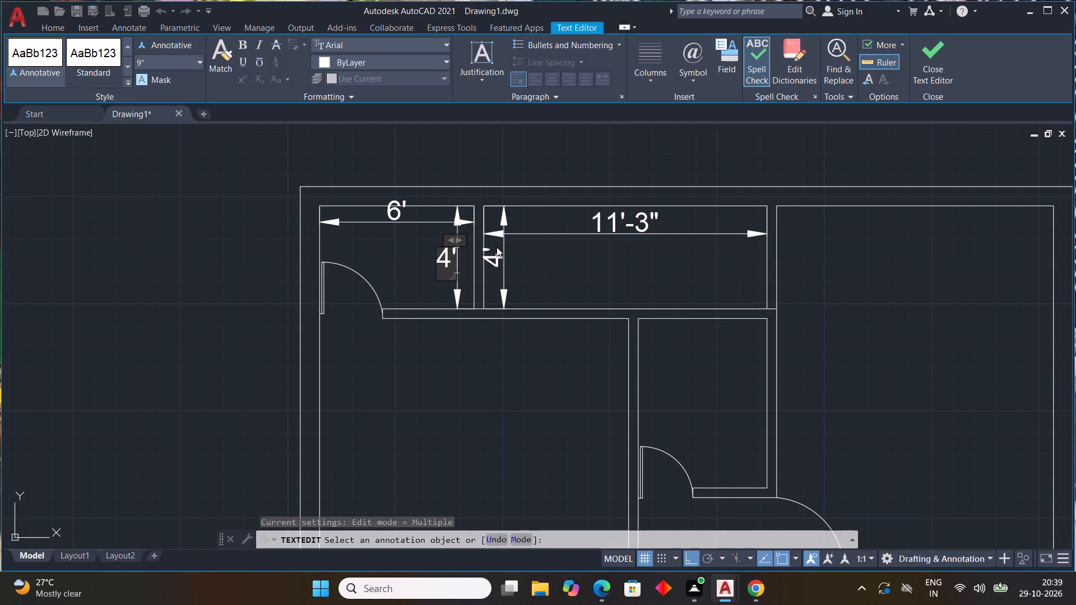
pyautogui.click(536, 151)
pyautogui.scroll(-3, 544, 199)
pyautogui.moveTo(587, 255); pyautogui.dragTo(427, 255, button='middle')
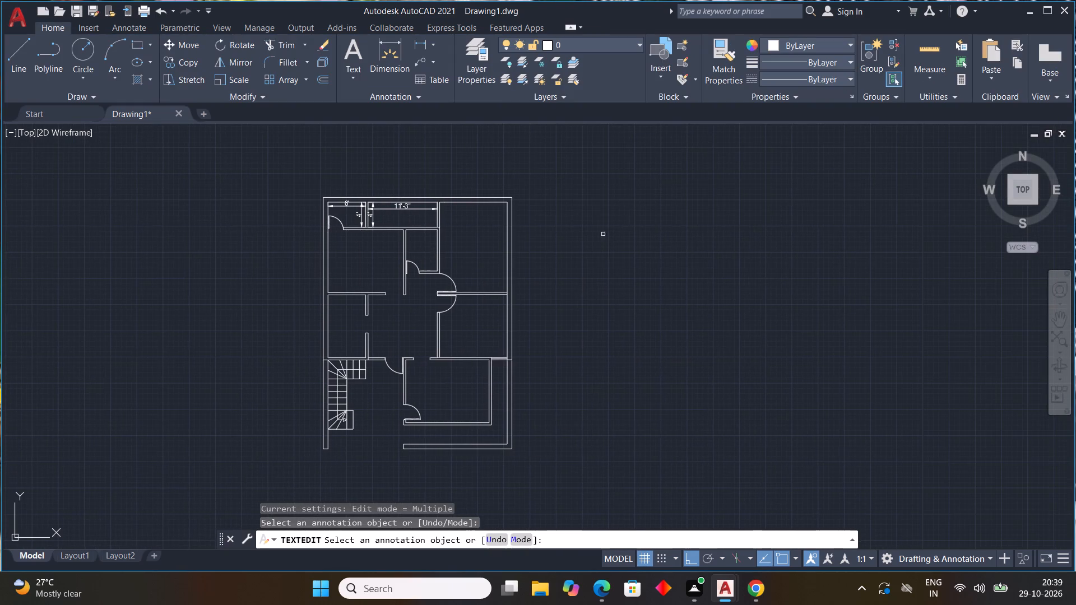
pyautogui.press('Escape')
pyautogui.press('Escape')
pyautogui.press('Escape')
pyautogui.press('Escape')
pyautogui.press('Escape')
pyautogui.press('Escape')
pyautogui.press('Escape')
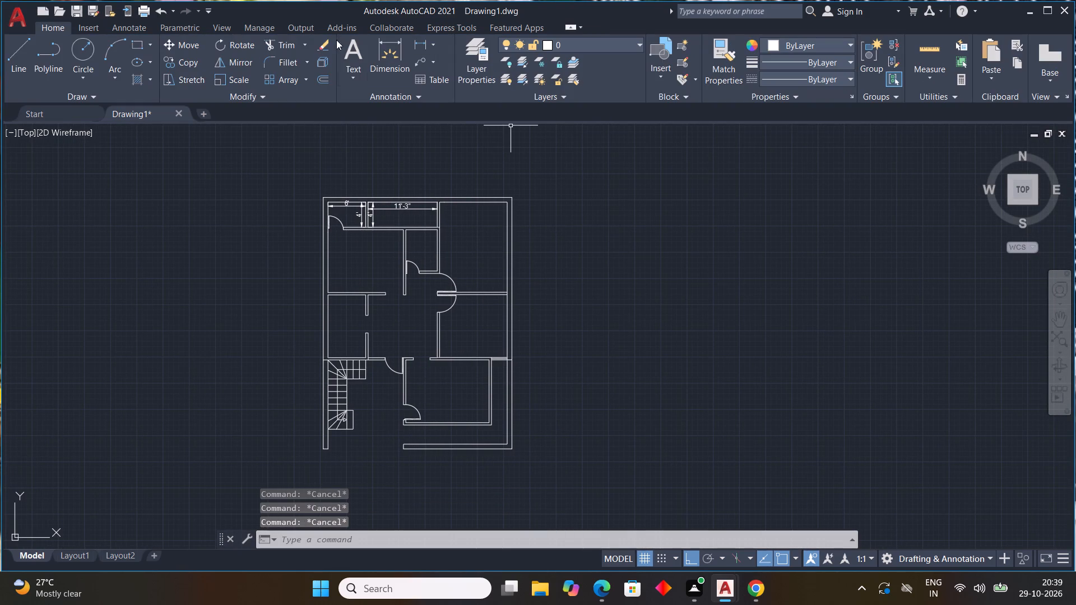
# Dimension the top-right room's width and its depth along the right outer wall, placing both dimensions inside the room.
pyautogui.click(391, 54)
pyautogui.scroll(2, 453, 204)
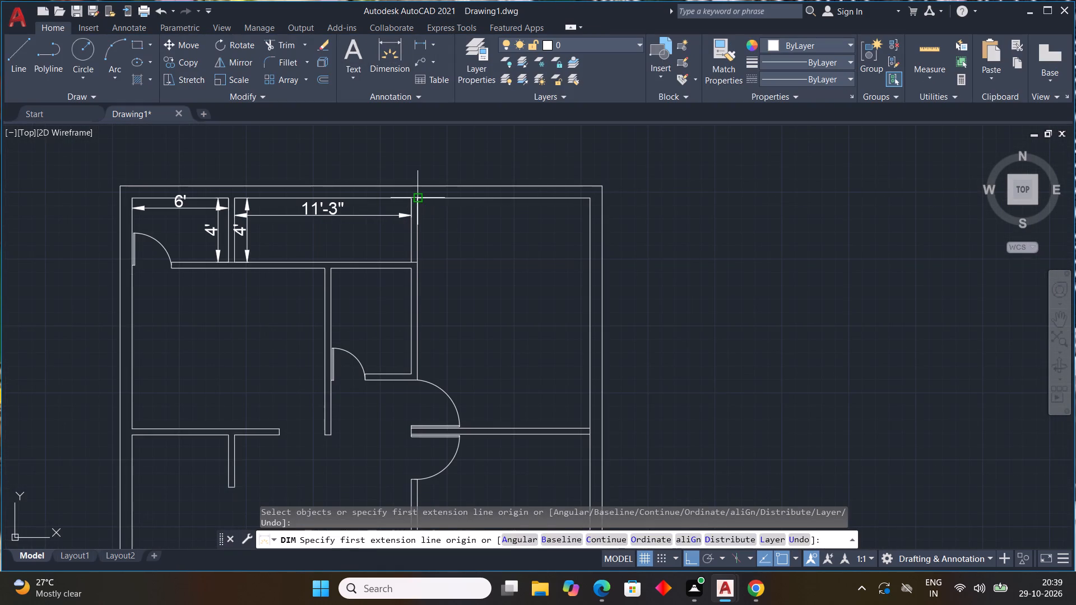
pyautogui.moveTo(419, 197); pyautogui.dragTo(424, 198)
pyautogui.click(588, 198)
pyautogui.click(581, 224)
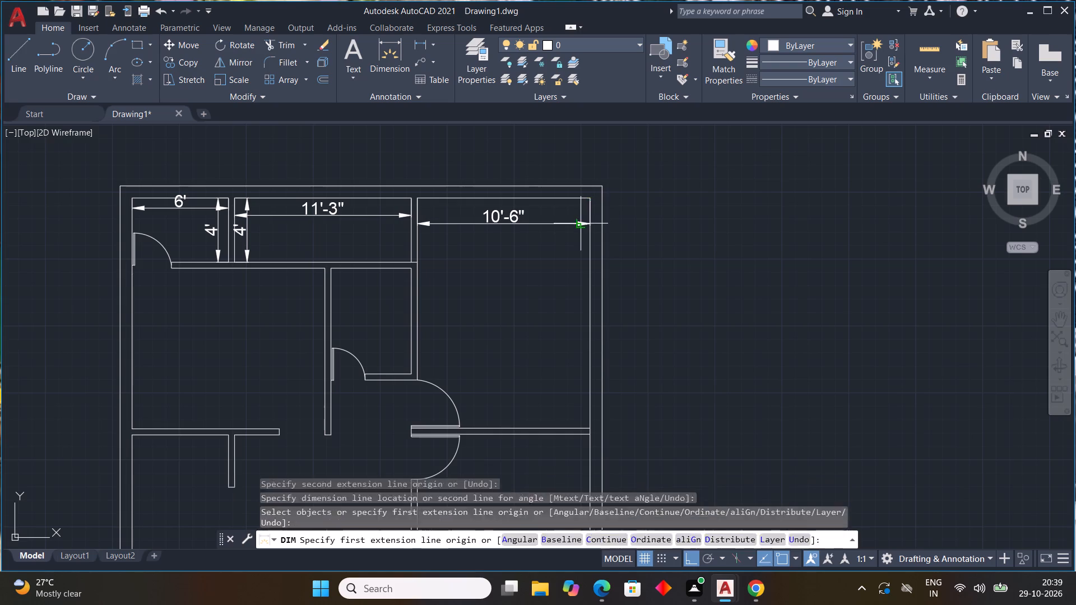
pyautogui.moveTo(591, 198); pyautogui.dragTo(592, 204)
pyautogui.moveTo(572, 326); pyautogui.dragTo(593, 235, button='middle')
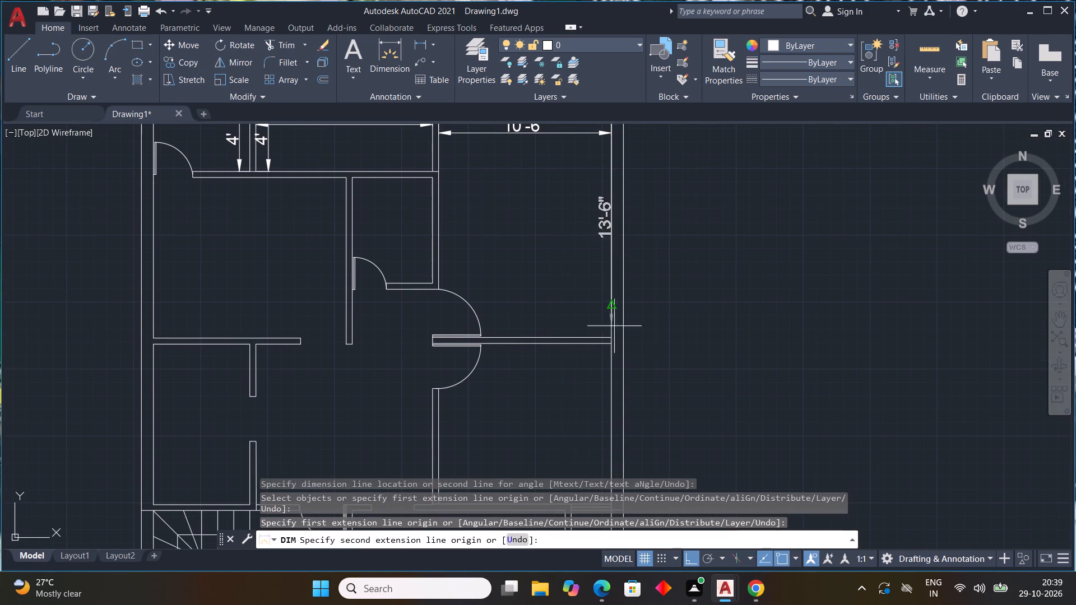
pyautogui.moveTo(613, 336); pyautogui.dragTo(606, 329)
pyautogui.click(593, 331)
pyautogui.press('Escape')
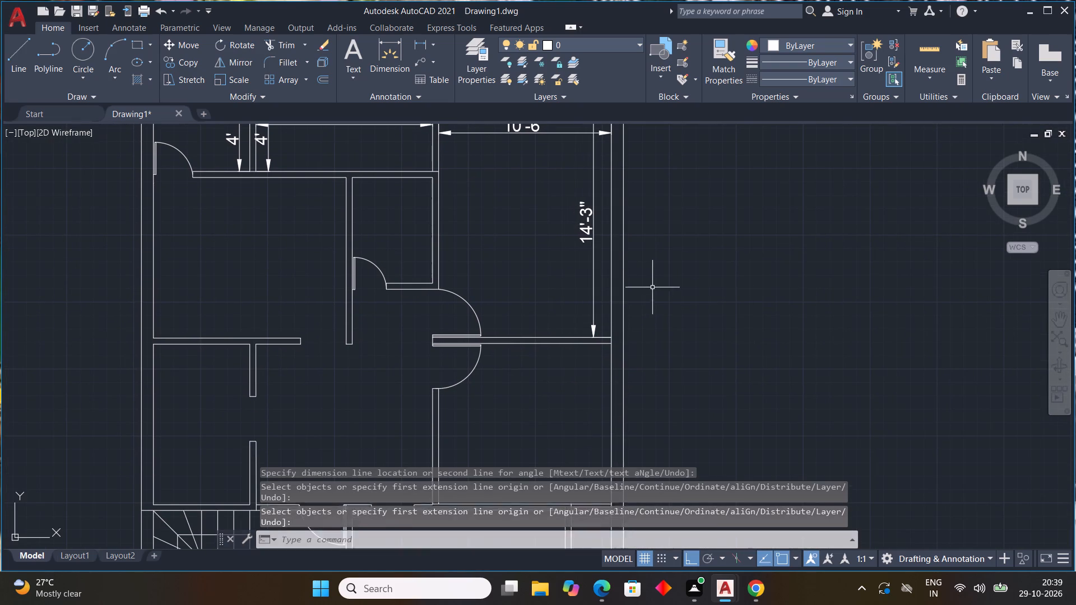
# Dimension the width and depth of the large room below the top-left room, placing both dimensions inside it.
pyautogui.scroll(-2, 652, 287)
pyautogui.moveTo(680, 291); pyautogui.dragTo(656, 239, button='middle')
pyautogui.scroll(1, 608, 176)
pyautogui.click(398, 59)
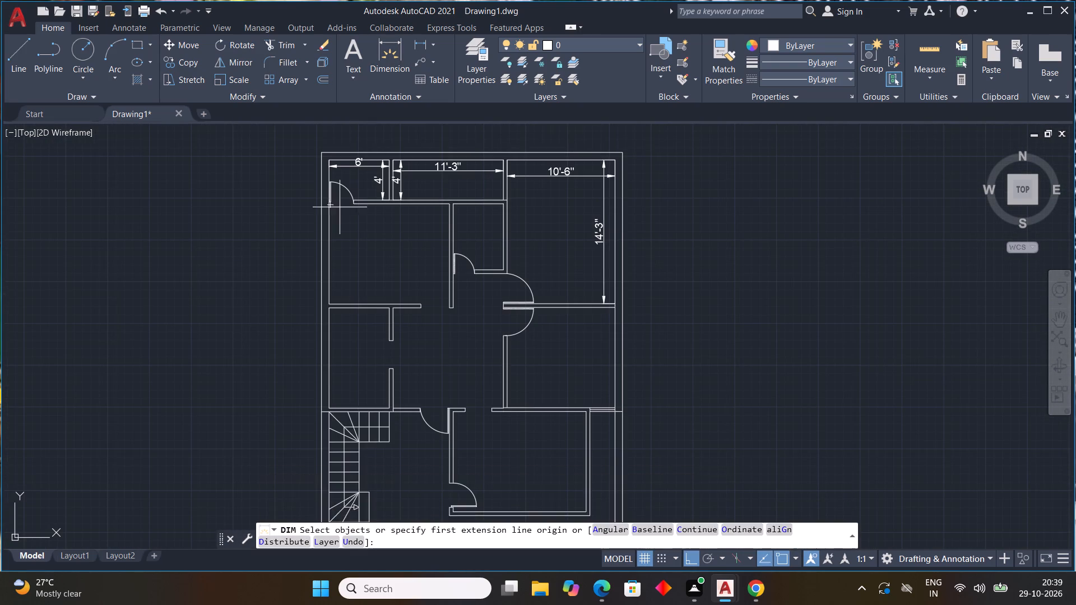
pyautogui.scroll(3, 344, 212)
pyautogui.scroll(-1, 382, 207)
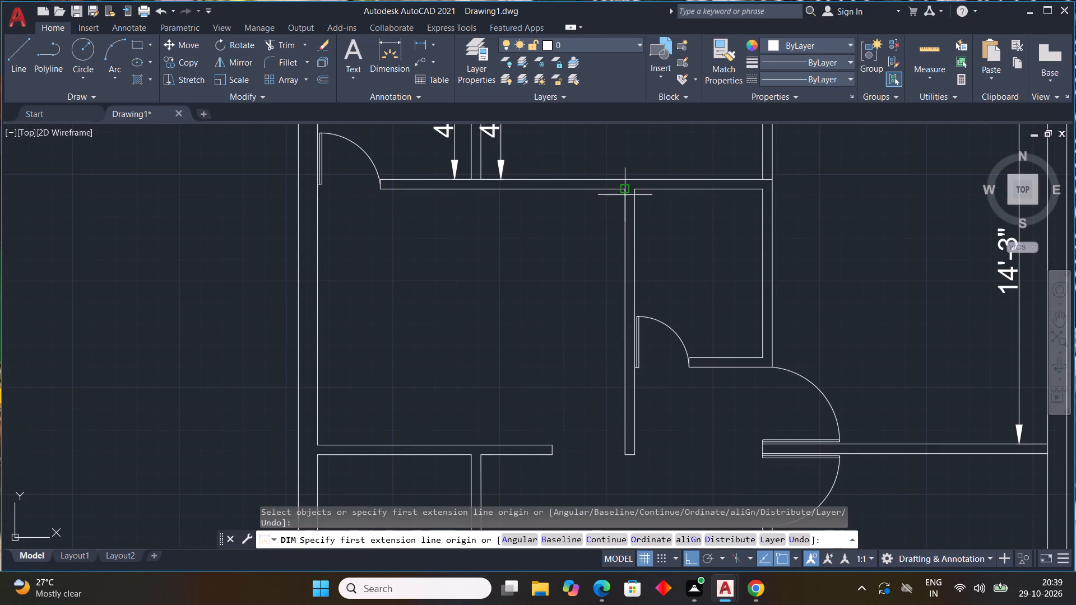
pyautogui.click(623, 190)
pyautogui.click(317, 192)
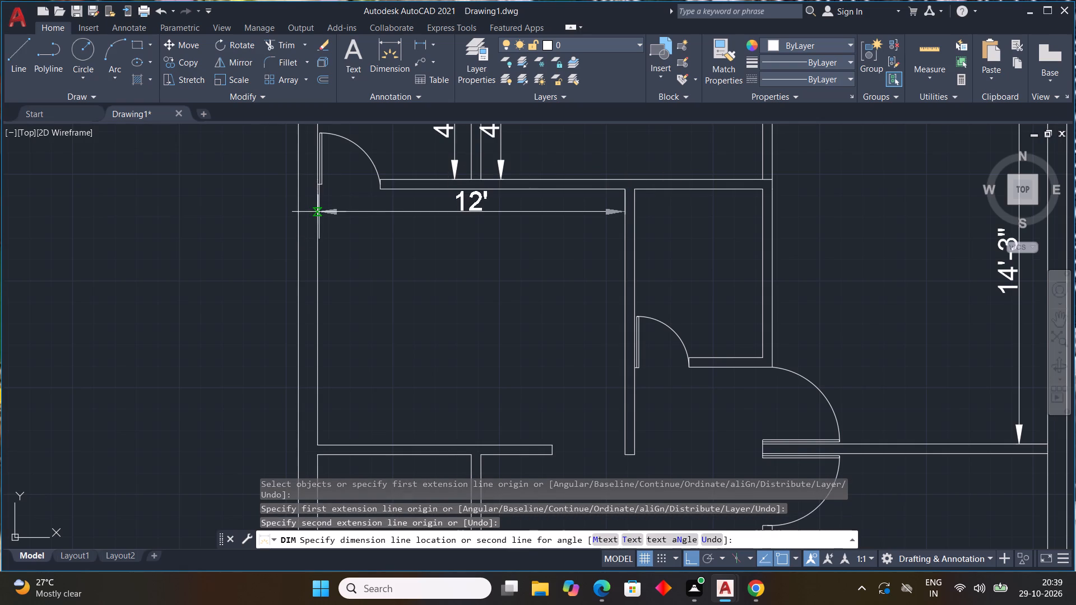
pyautogui.click(327, 221)
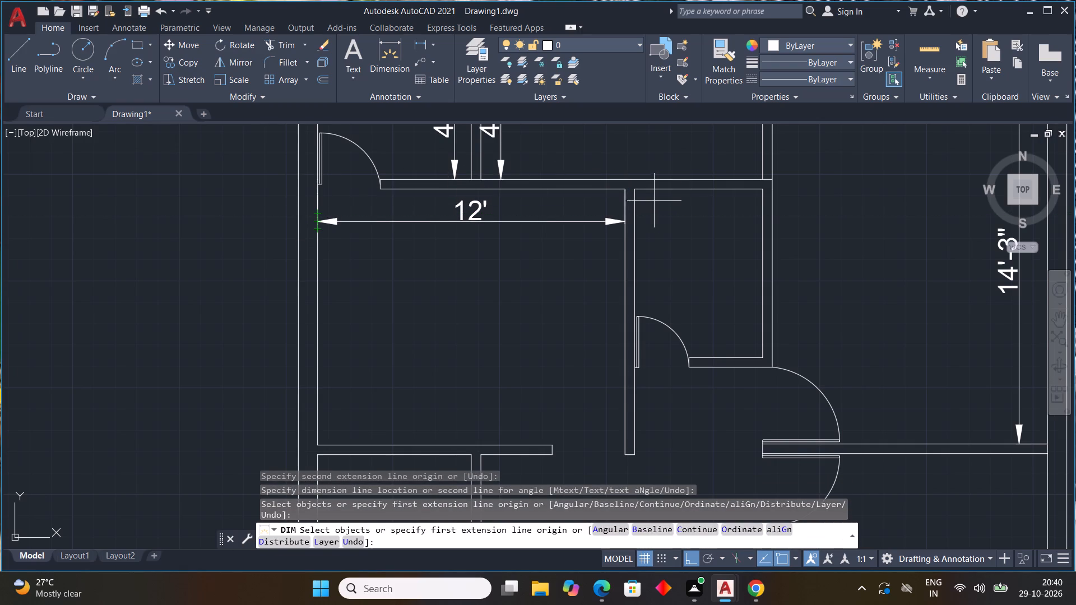
pyautogui.click(623, 193)
pyautogui.moveTo(616, 376); pyautogui.dragTo(613, 358, button='middle')
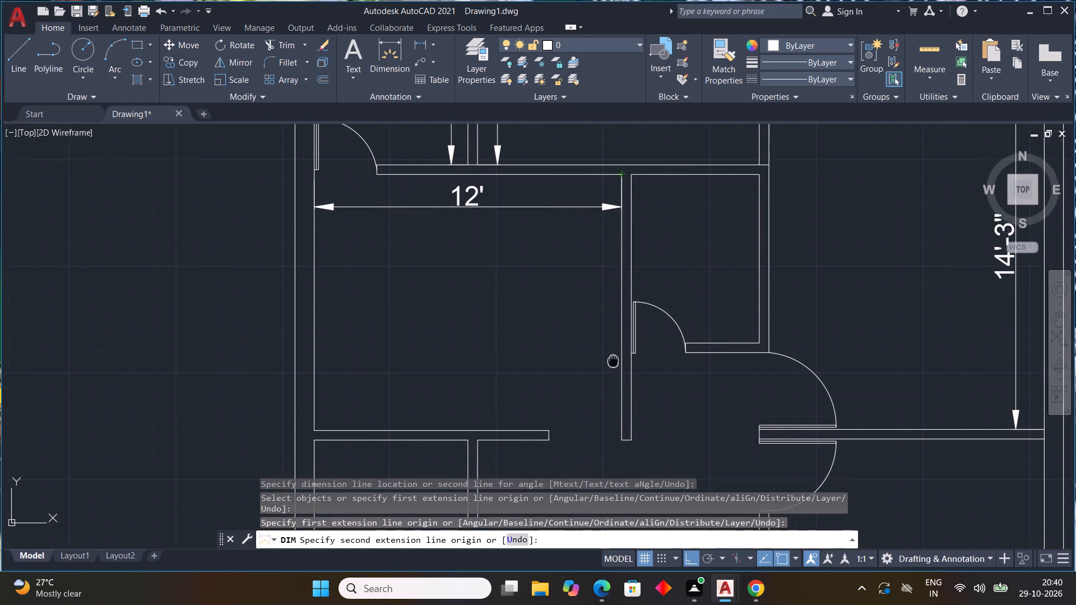
pyautogui.moveTo(613, 358); pyautogui.dragTo(599, 271, button='middle')
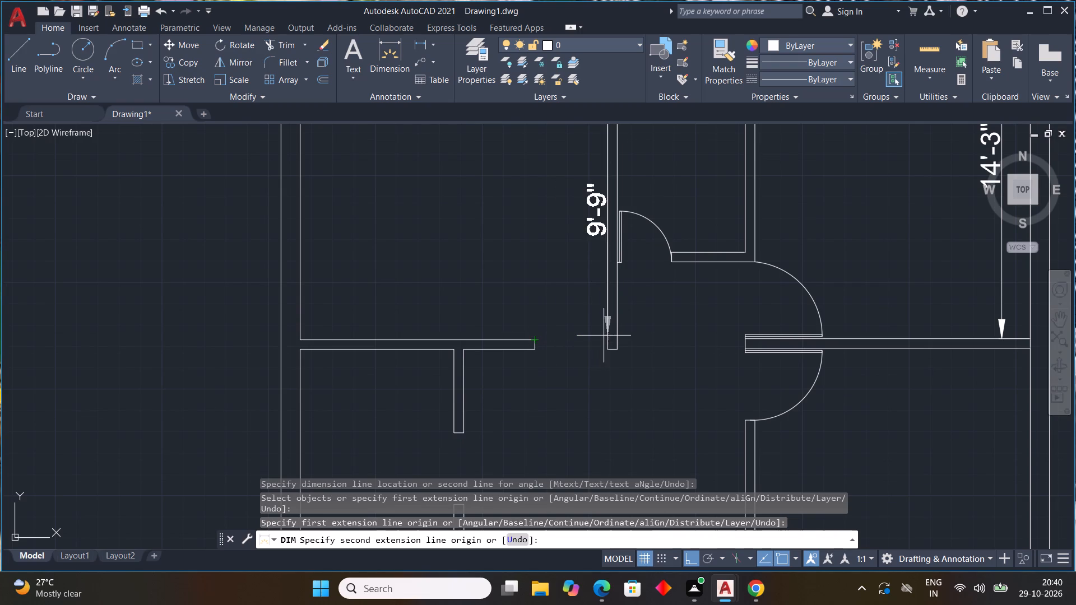
pyautogui.click(605, 341)
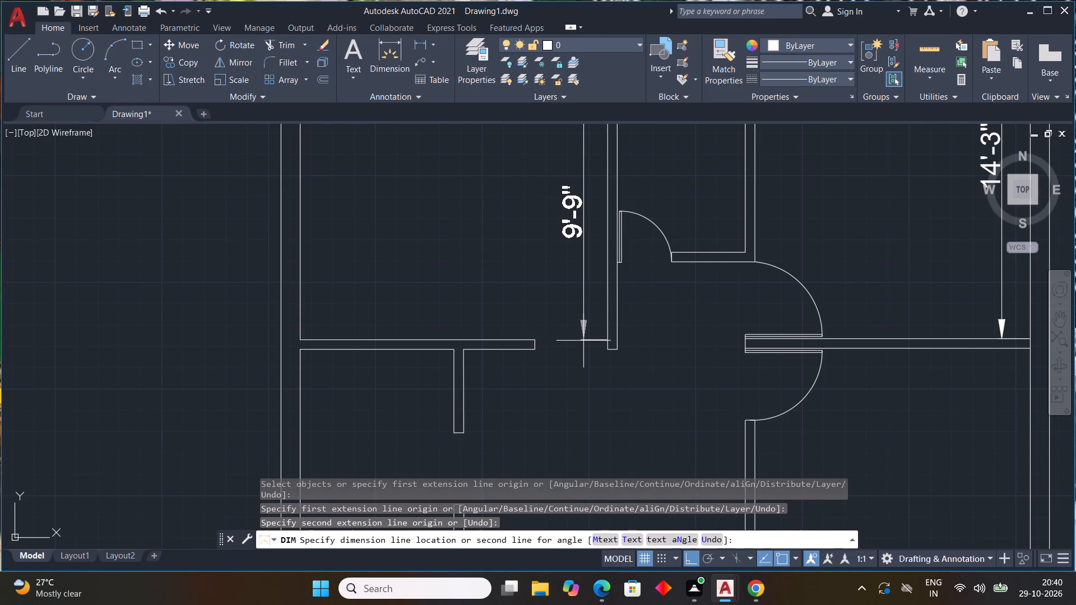
pyautogui.click(583, 341)
# Dimension the width of the small room below the top-middle room, placing the dimension just inside its upper wall.
pyautogui.moveTo(720, 236); pyautogui.dragTo(646, 351, button='middle')
pyautogui.scroll(-1, 716, 243)
pyautogui.scroll(2, 593, 271)
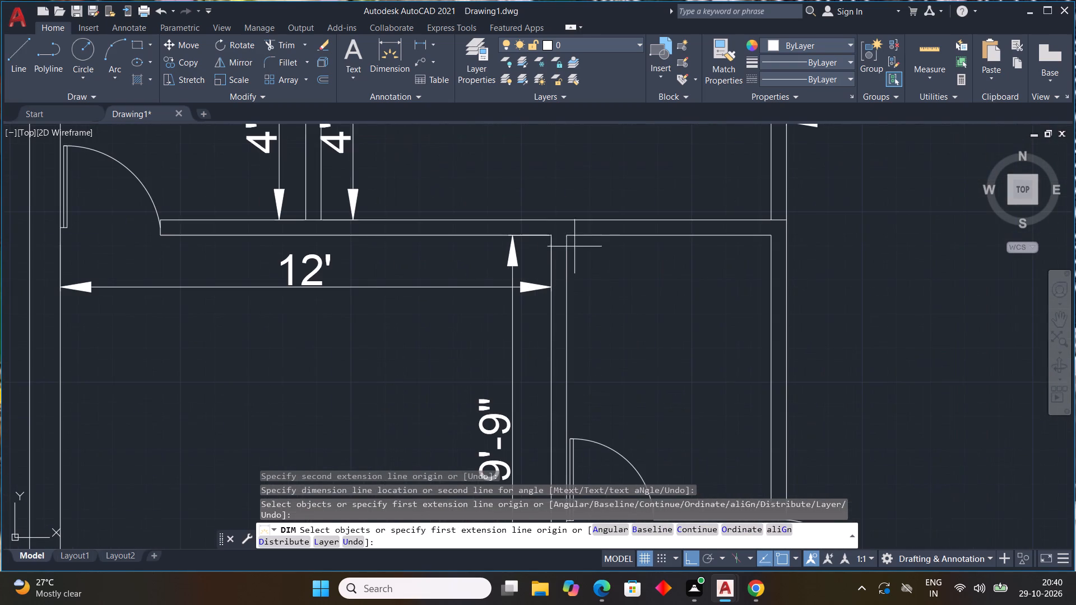
pyautogui.click(568, 238)
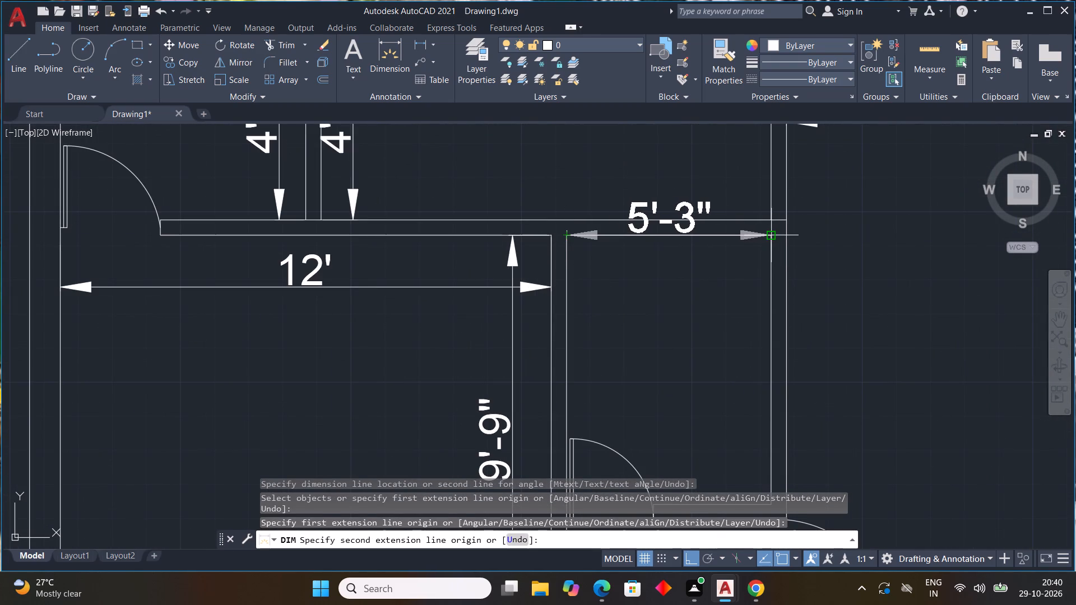
pyautogui.moveTo(770, 233); pyautogui.dragTo(764, 277)
pyautogui.click(764, 277)
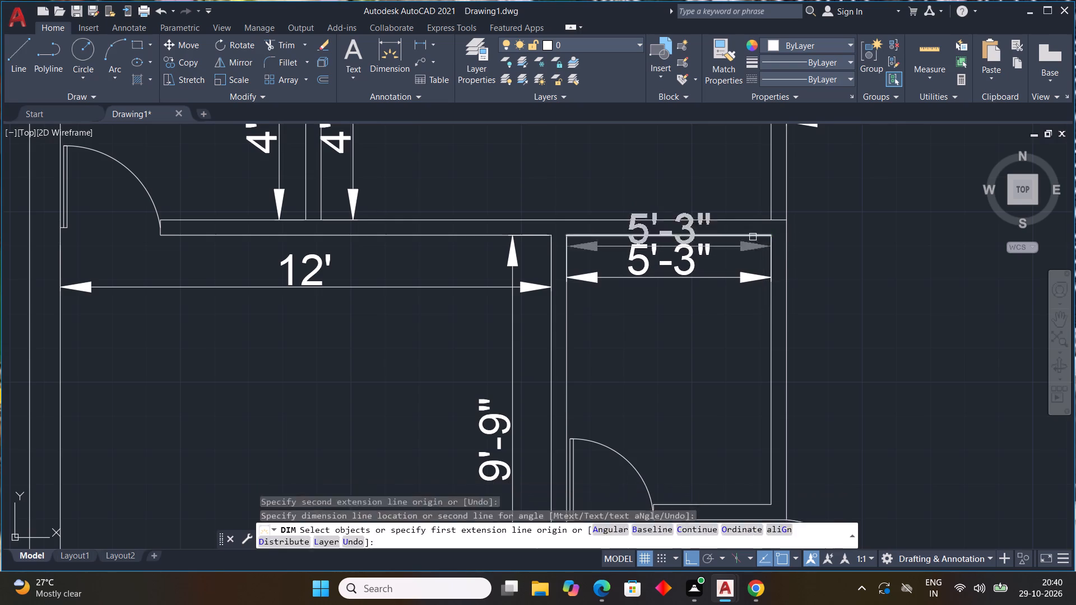
# Dimension the depth of the small room below the top-middle room, placing the dimension just inside its right wall.
pyautogui.moveTo(387, 62); pyautogui.dragTo(394, 70)
pyautogui.scroll(-1, 583, 289)
pyautogui.moveTo(586, 290); pyautogui.dragTo(531, 211, button='middle')
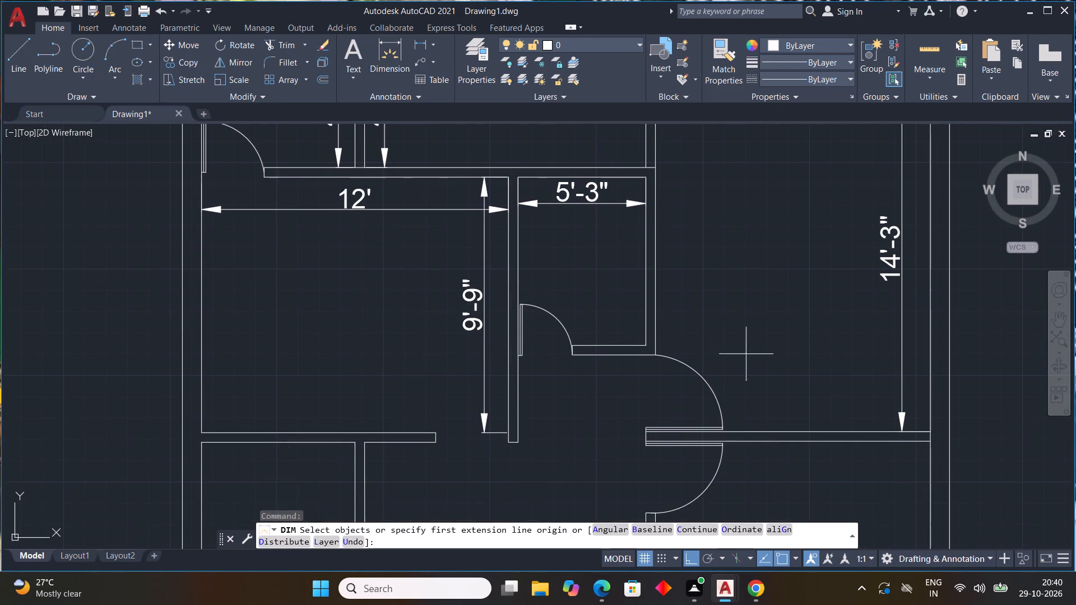
pyautogui.moveTo(646, 346); pyautogui.dragTo(648, 329)
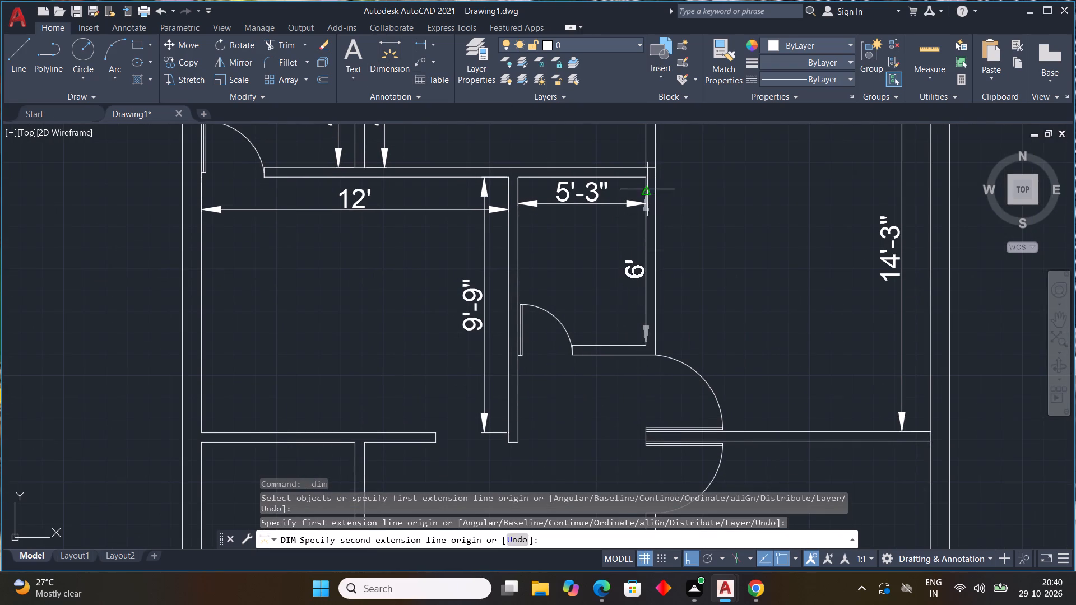
pyautogui.click(646, 178)
pyautogui.click(636, 179)
# Dimension the width and depth of the room below the top-right room, placing both dimensions inside its lower and right walls.
pyautogui.moveTo(707, 231); pyautogui.dragTo(665, 207, button='middle')
pyautogui.scroll(-1, 707, 231)
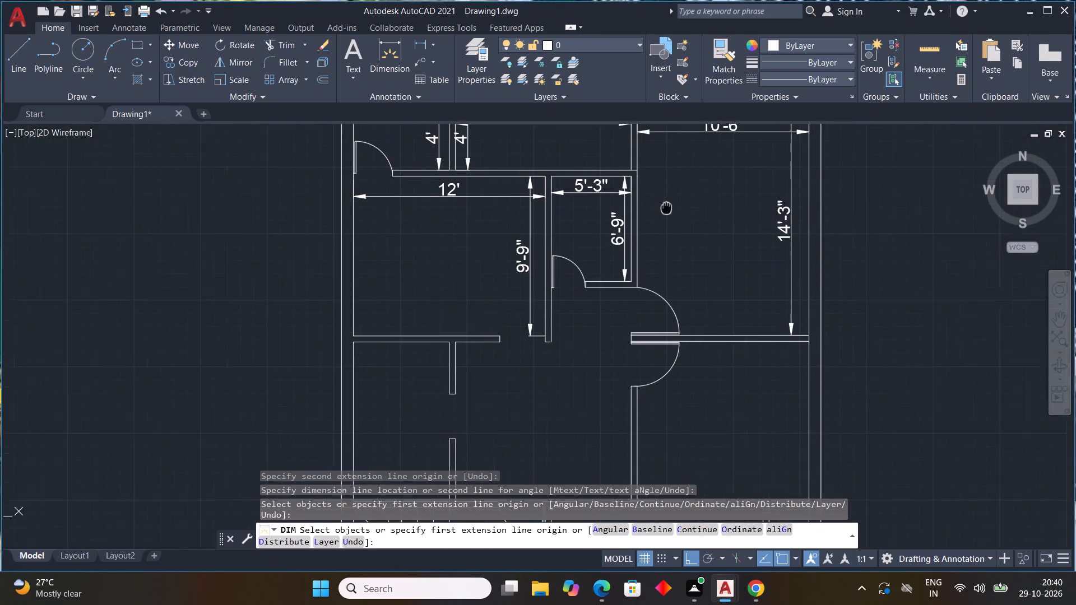
pyautogui.moveTo(665, 207); pyautogui.dragTo(592, 171, button='middle')
pyautogui.moveTo(719, 320); pyautogui.dragTo(677, 211, button='middle')
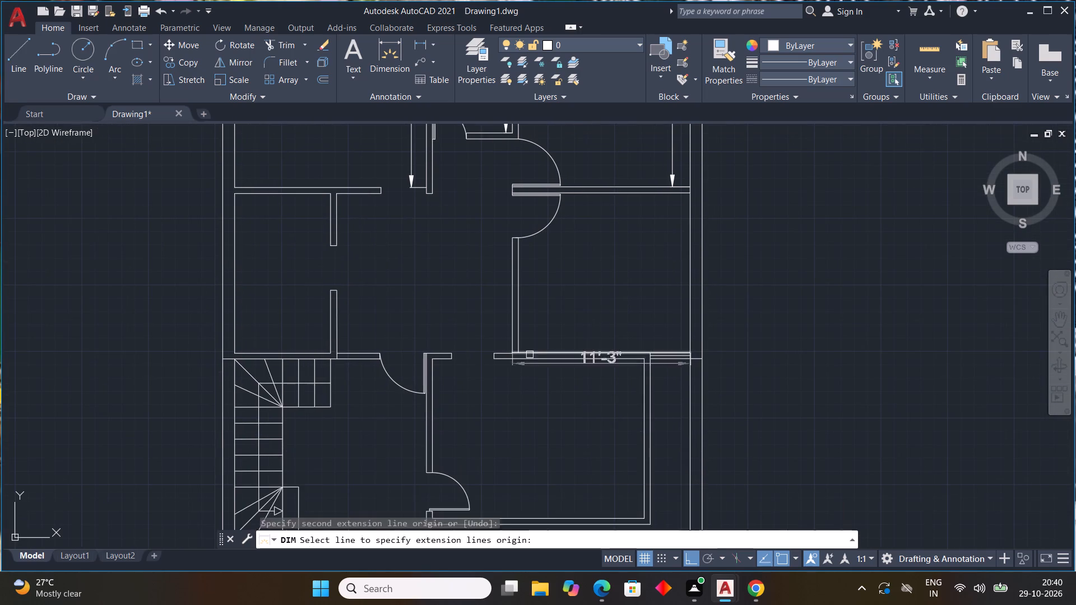
pyautogui.click(519, 350)
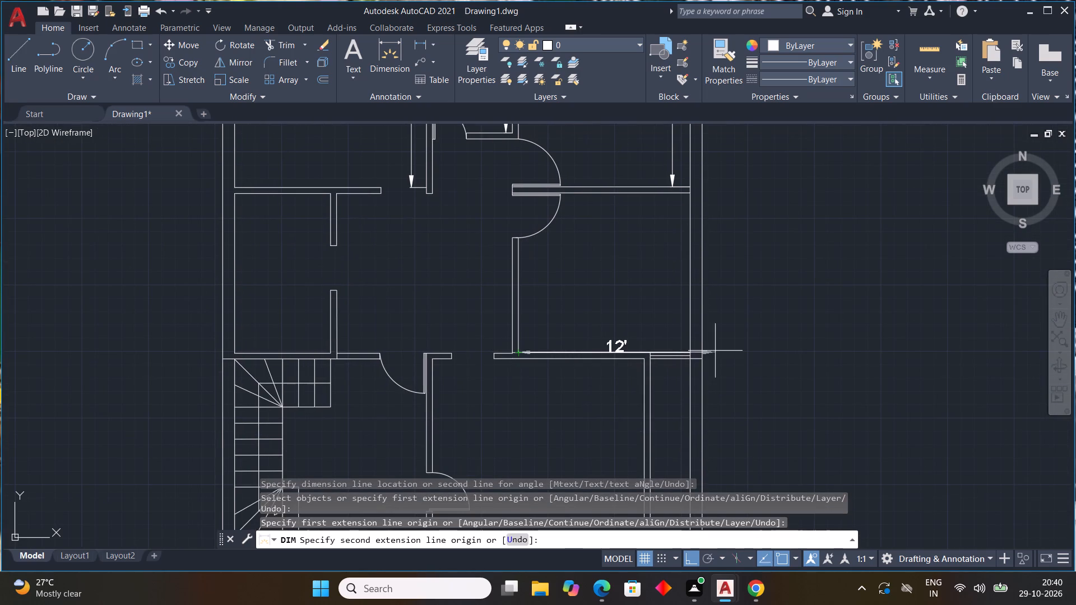
pyautogui.click(688, 353)
pyautogui.click(685, 336)
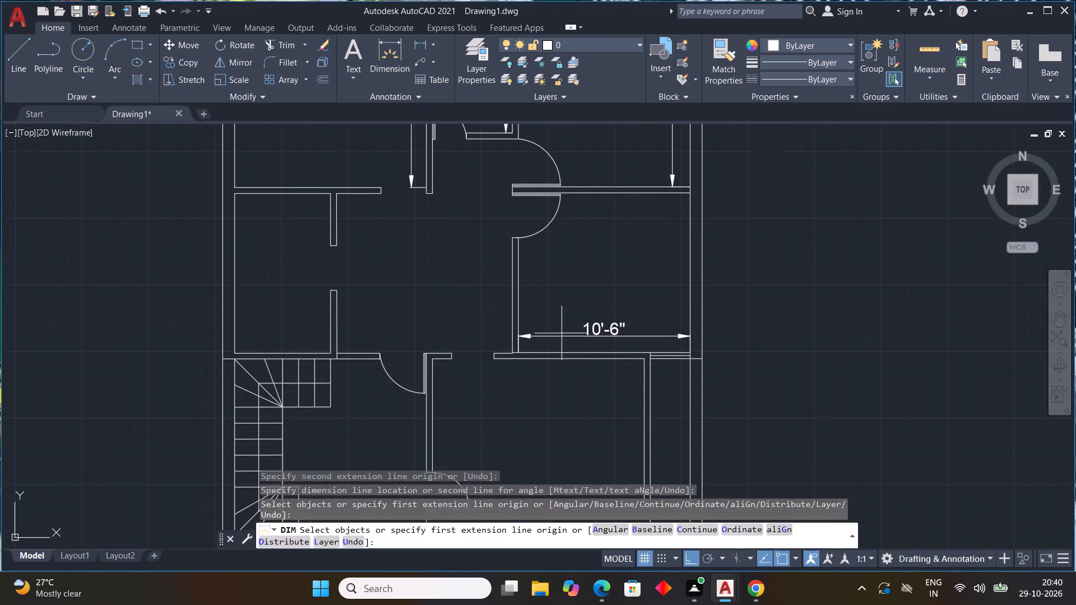
pyautogui.scroll(2, 692, 353)
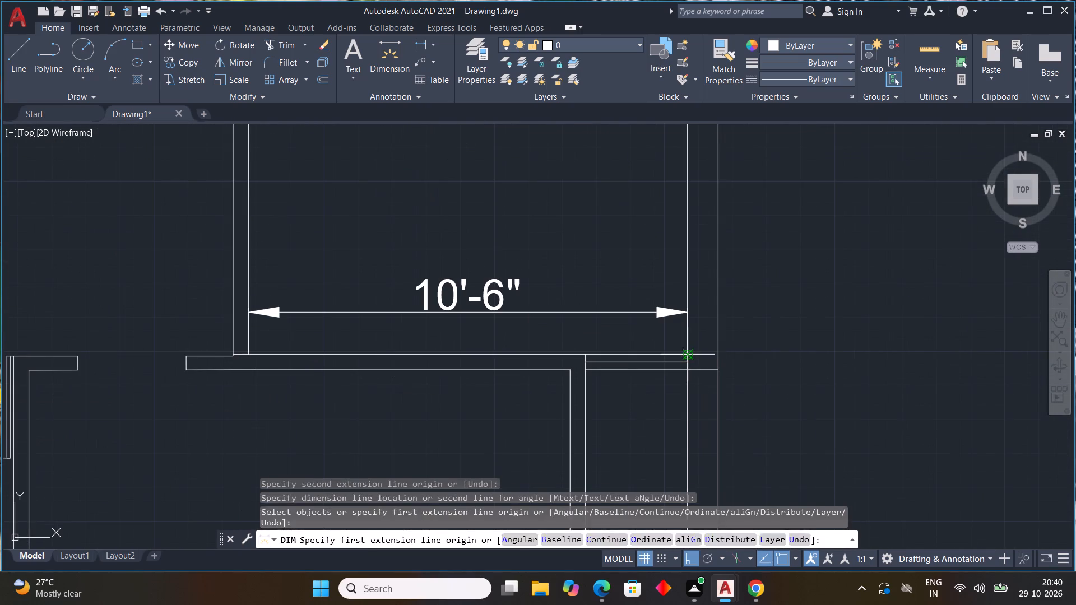
pyautogui.click(688, 353)
pyautogui.moveTo(668, 242); pyautogui.dragTo(703, 371, button='middle')
pyautogui.scroll(-1, 669, 247)
pyautogui.click(716, 184)
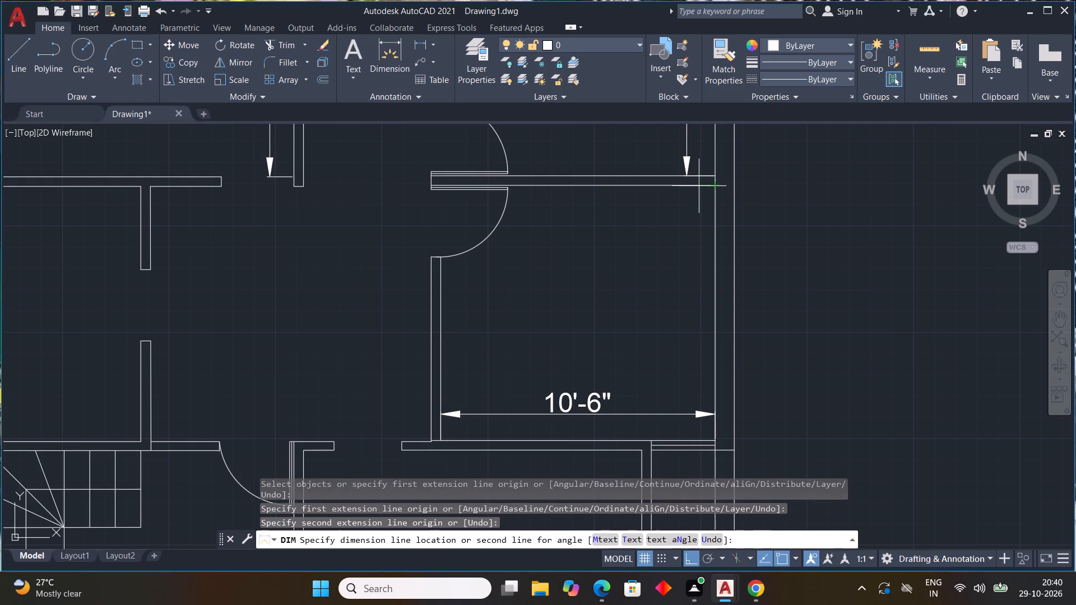
pyautogui.click(690, 192)
# Dimension the depth and width of the small room above the staircase, placing both dimensions inside its left and upper walls.
pyautogui.scroll(-3, 690, 192)
pyautogui.moveTo(690, 192); pyautogui.dragTo(702, 180, button='middle')
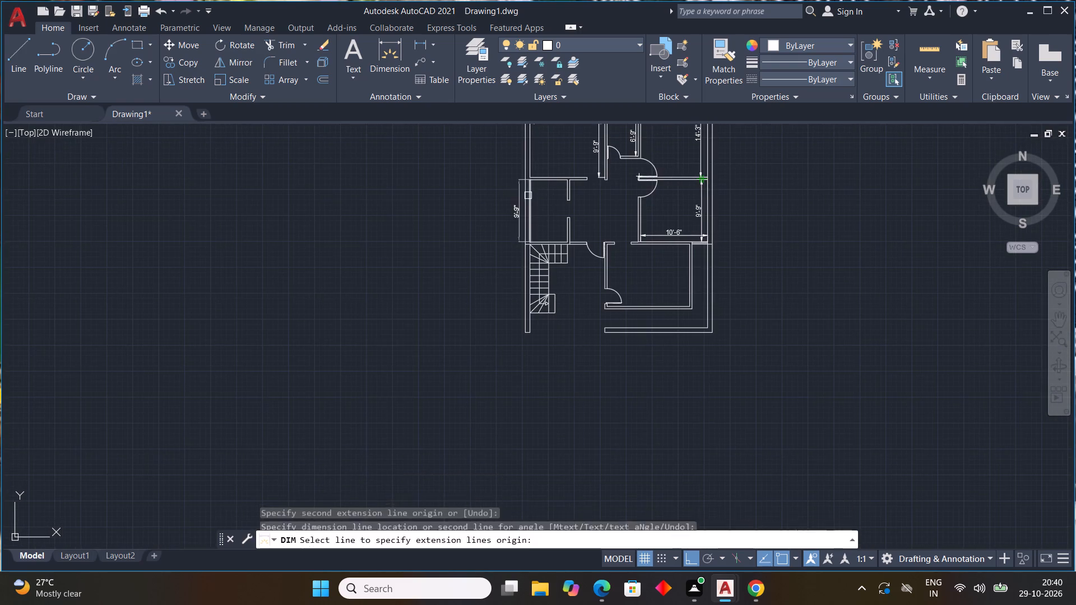
pyautogui.scroll(3, 528, 196)
pyautogui.scroll(-1, 546, 200)
pyautogui.moveTo(546, 208); pyautogui.dragTo(540, 248, button='middle')
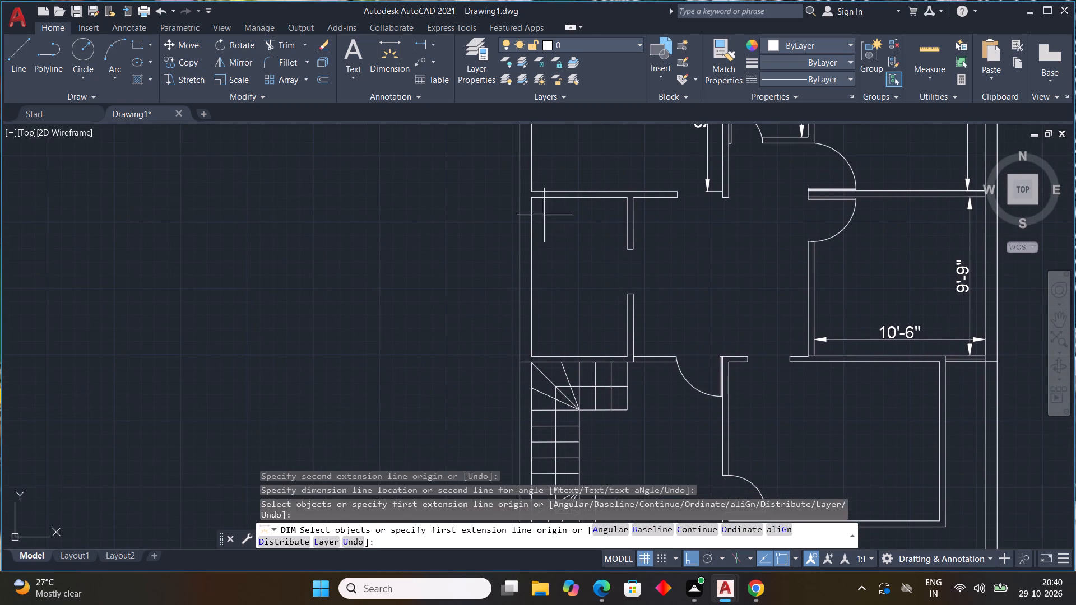
pyautogui.click(532, 193)
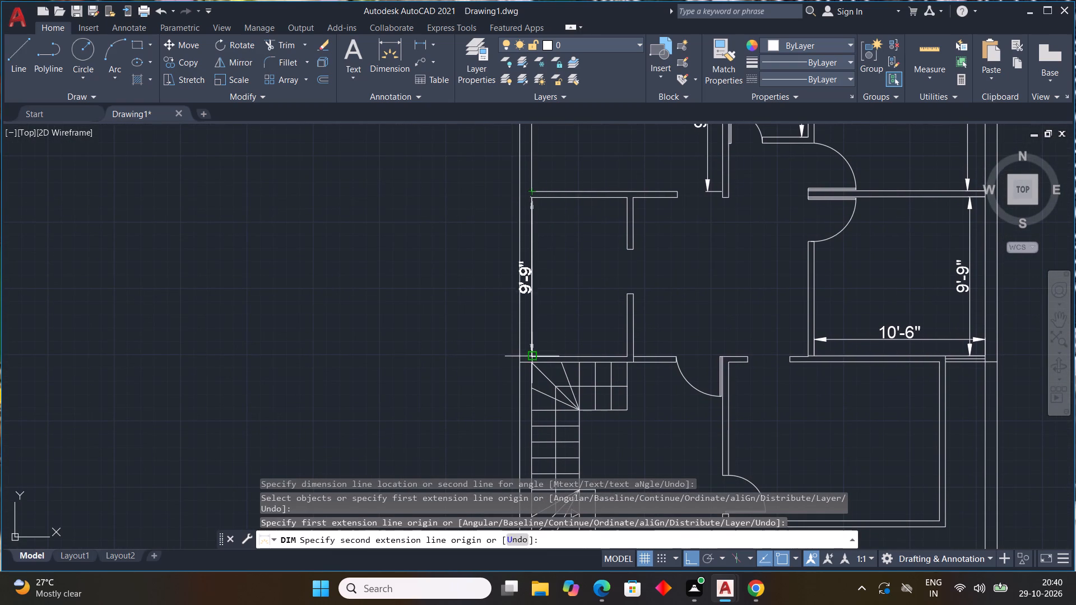
pyautogui.moveTo(534, 354); pyautogui.dragTo(548, 343)
pyautogui.click(543, 348)
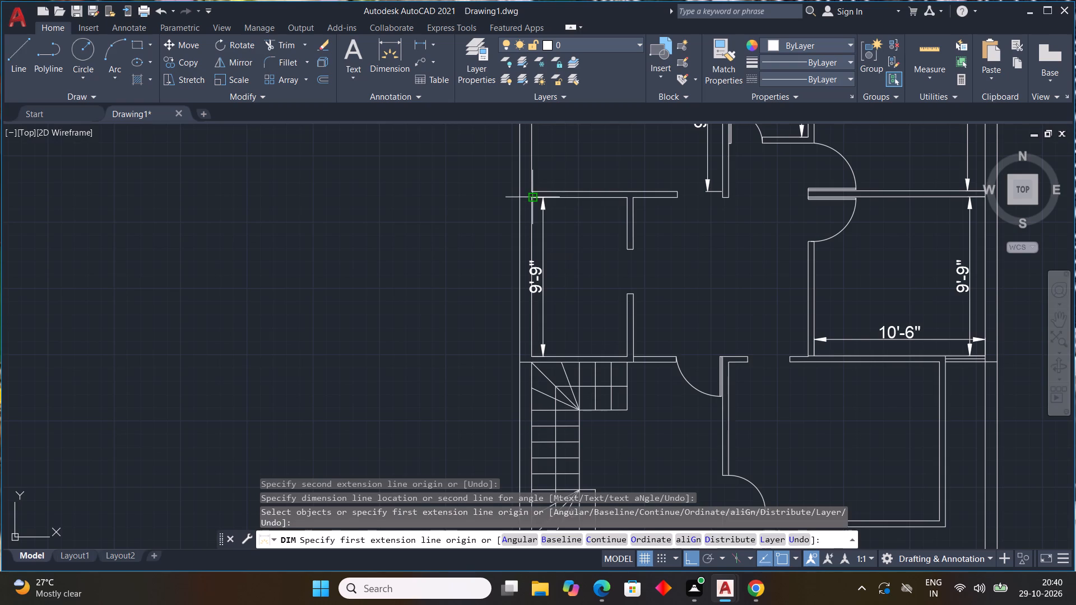
pyautogui.click(534, 201)
pyautogui.scroll(2, 624, 195)
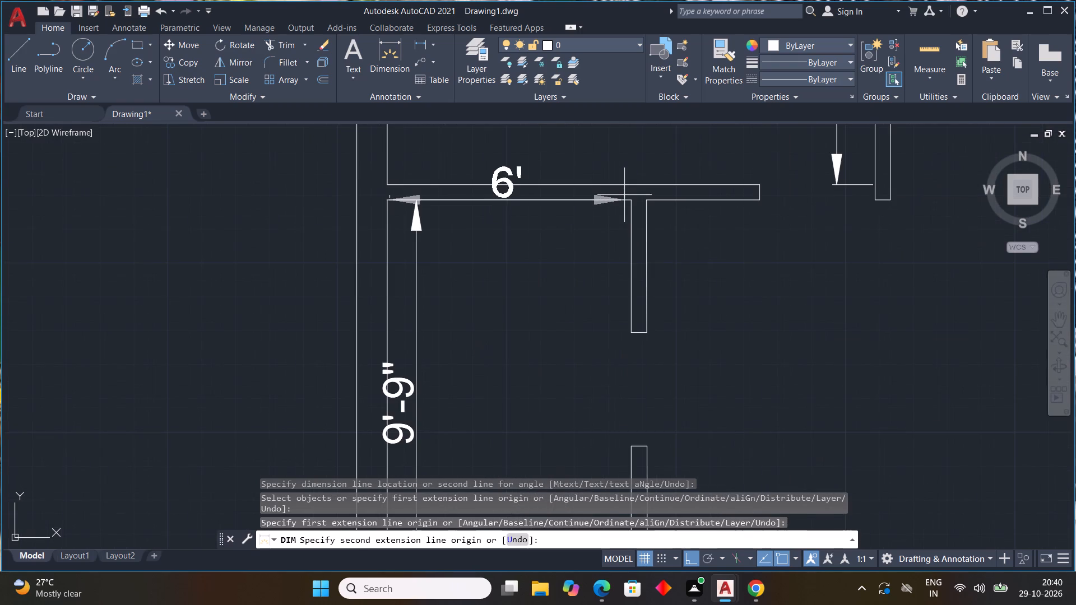
pyautogui.click(628, 201)
pyautogui.moveTo(623, 238); pyautogui.dragTo(622, 248)
# Dimension the central hall's width between the left and right rooms' partitions, placing the dimension above the lower wall.
pyautogui.scroll(-2, 661, 240)
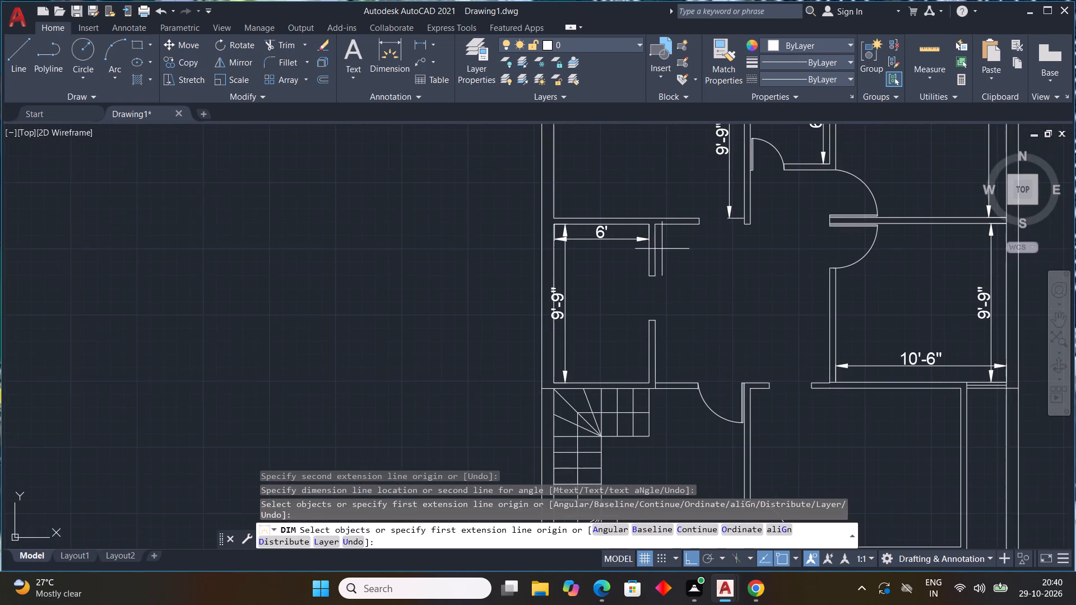
pyautogui.moveTo(661, 249); pyautogui.dragTo(630, 230, button='middle')
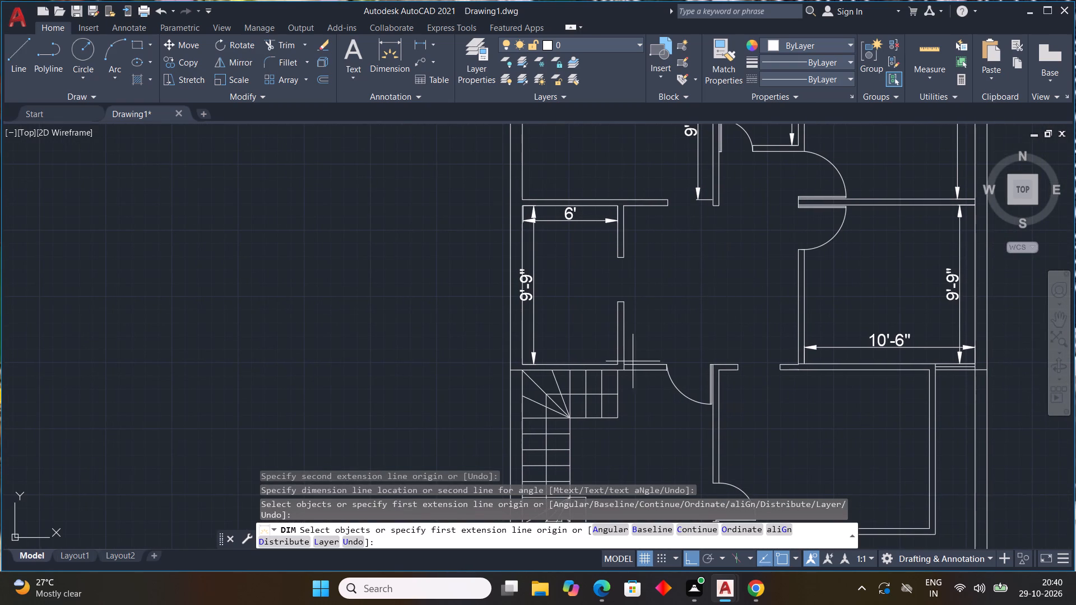
pyautogui.scroll(2, 629, 364)
pyautogui.click(611, 361)
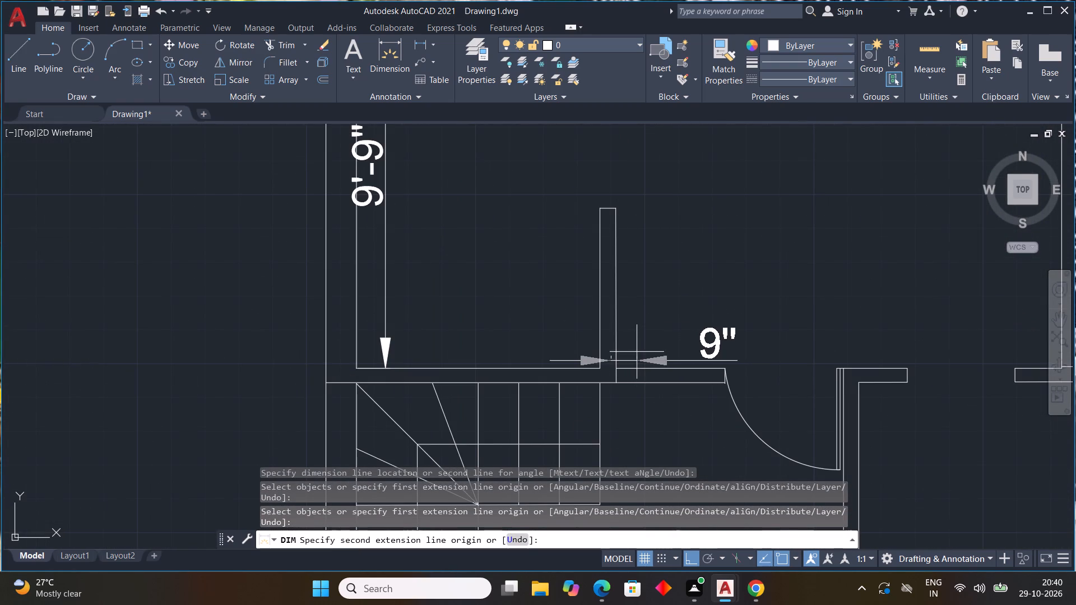
pyautogui.press('Escape')
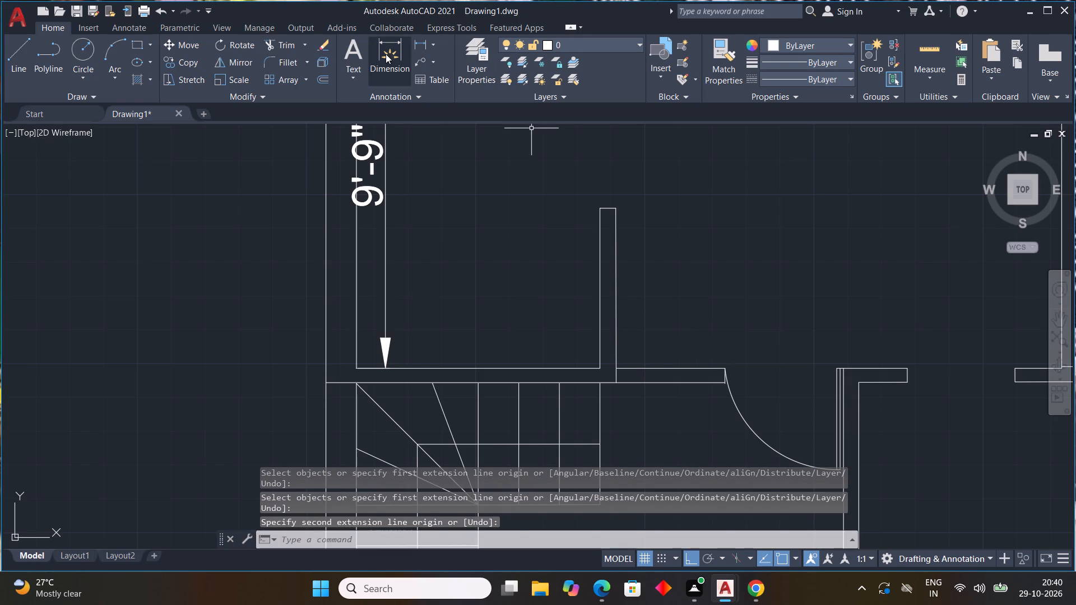
pyautogui.click(385, 54)
pyautogui.click(614, 370)
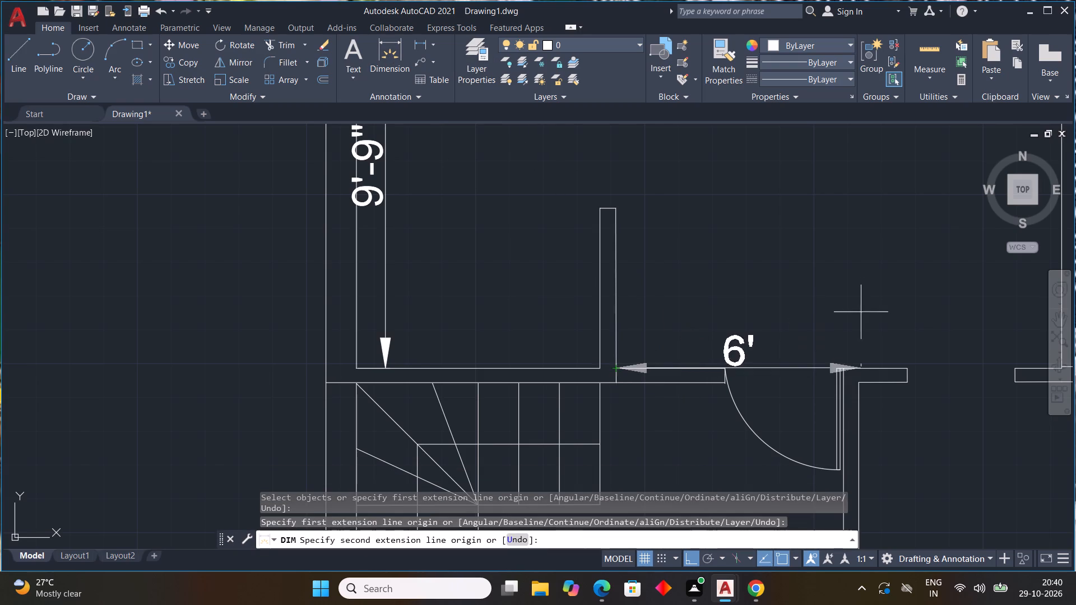
pyautogui.moveTo(844, 296); pyautogui.dragTo(525, 252, button='middle')
pyautogui.moveTo(517, 249); pyautogui.dragTo(509, 246, button='middle')
pyautogui.scroll(1, 500, 245)
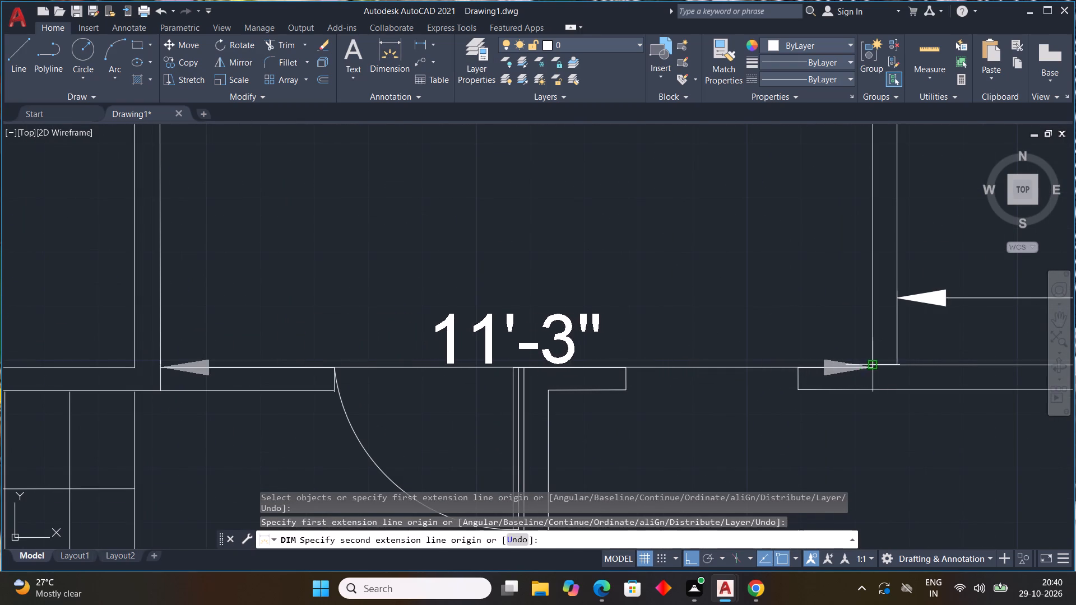
pyautogui.moveTo(871, 365); pyautogui.dragTo(868, 357)
pyautogui.scroll(-2, 825, 198)
pyautogui.click(822, 189)
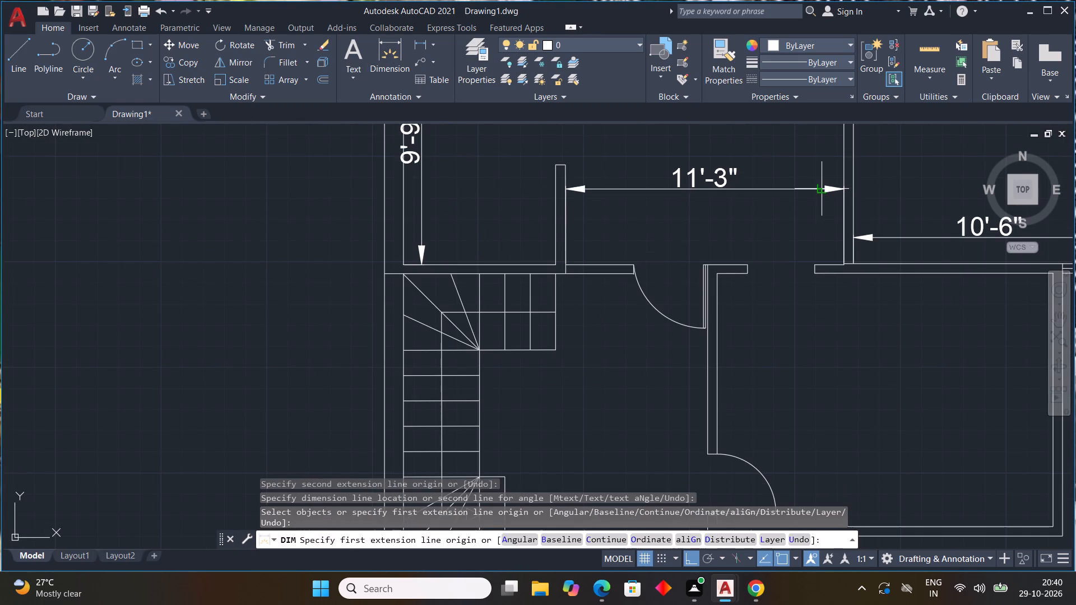
# Dimension the depth of the bottom-right room along its right partition, placing the dimension inside the room.
pyautogui.scroll(-3, 822, 189)
pyautogui.moveTo(868, 253); pyautogui.dragTo(657, 217, button='middle')
pyautogui.scroll(3, 687, 200)
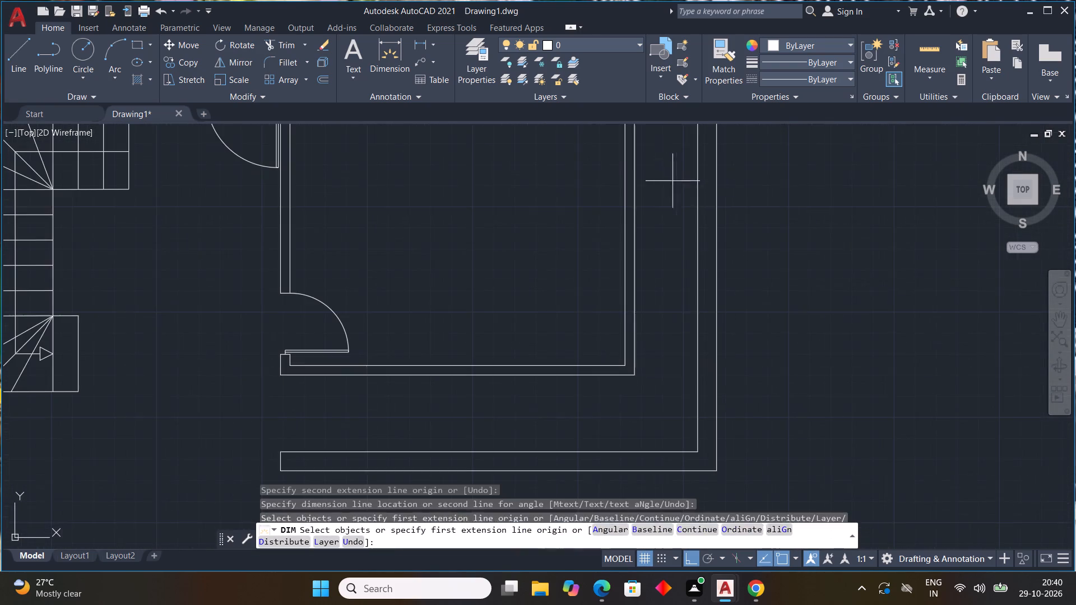
pyautogui.moveTo(641, 159); pyautogui.dragTo(641, 222, button='middle')
pyautogui.scroll(-1, 640, 171)
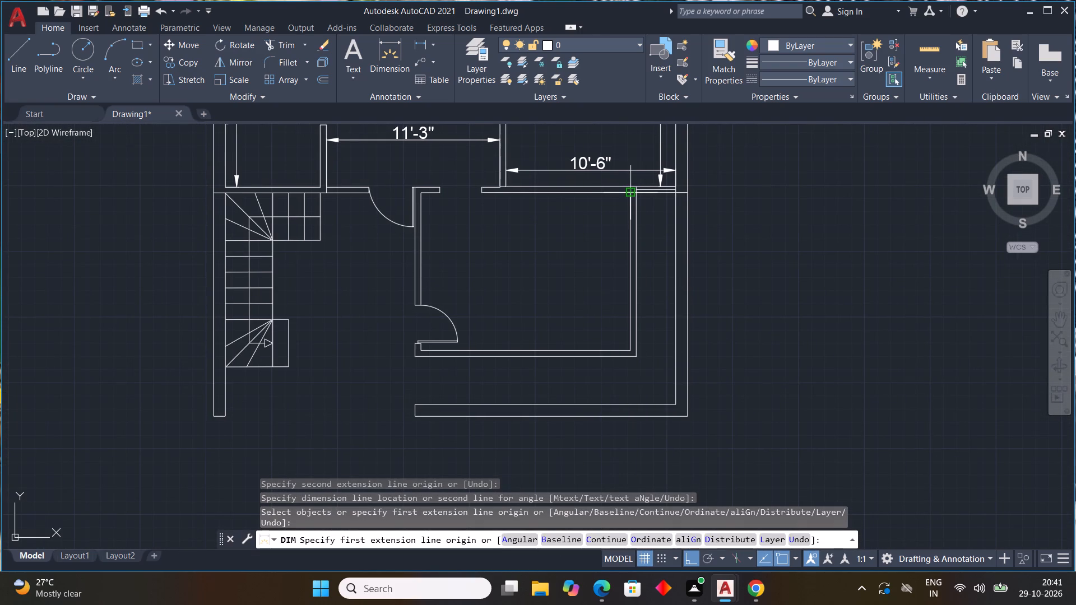
pyautogui.scroll(3, 629, 196)
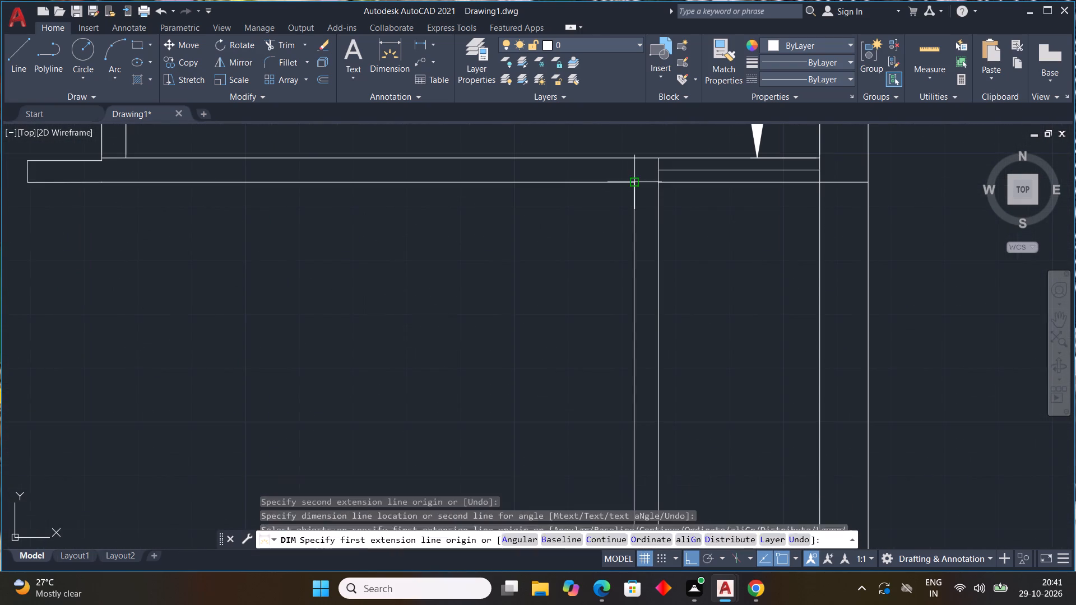
pyautogui.click(632, 185)
pyautogui.moveTo(609, 304); pyautogui.dragTo(630, 89, button='middle')
pyautogui.scroll(-1, 609, 301)
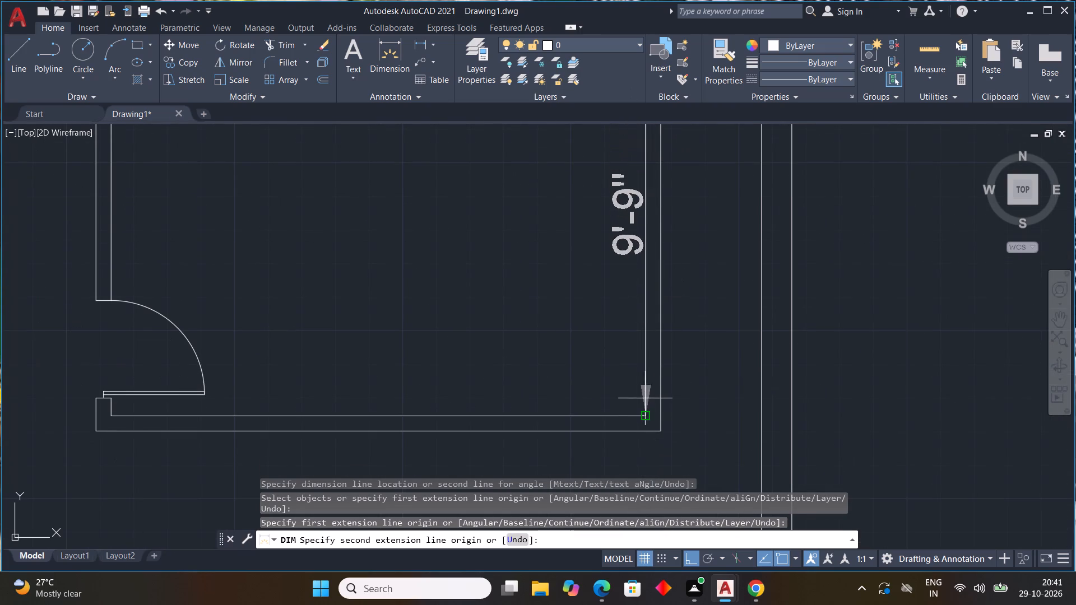
pyautogui.click(646, 417)
pyautogui.click(614, 411)
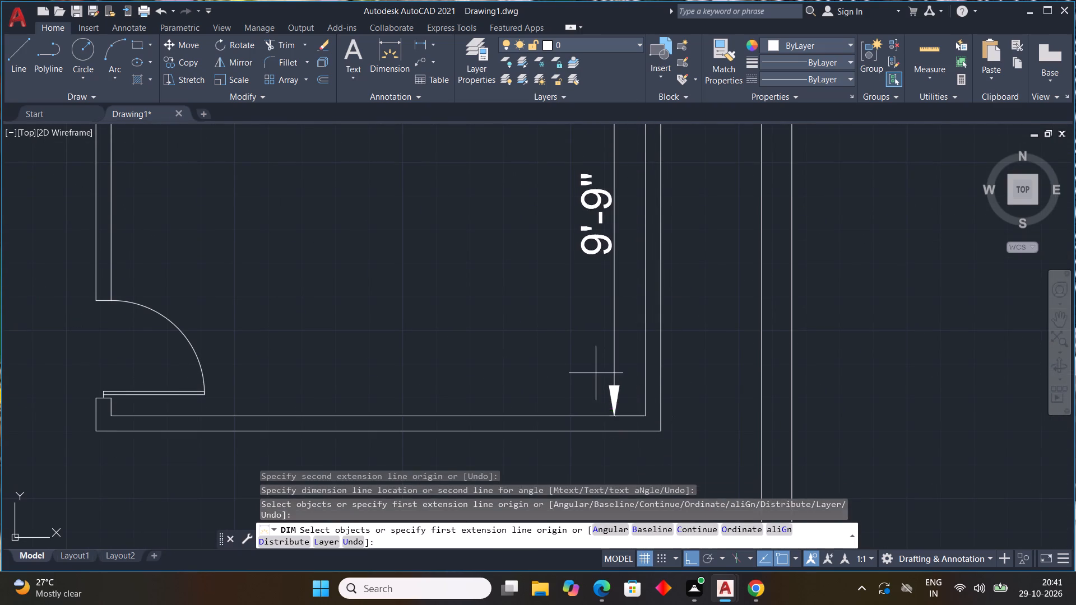
# Dimension the width of the bottom-right room between its side partitions, placing the dimension across the middle of the room.
pyautogui.scroll(-2, 596, 373)
pyautogui.moveTo(469, 384); pyautogui.dragTo(533, 268, button='middle')
pyautogui.scroll(3, 467, 282)
pyautogui.click(477, 245)
pyautogui.moveTo(706, 256); pyautogui.dragTo(523, 307, button='middle')
pyautogui.scroll(-1, 699, 258)
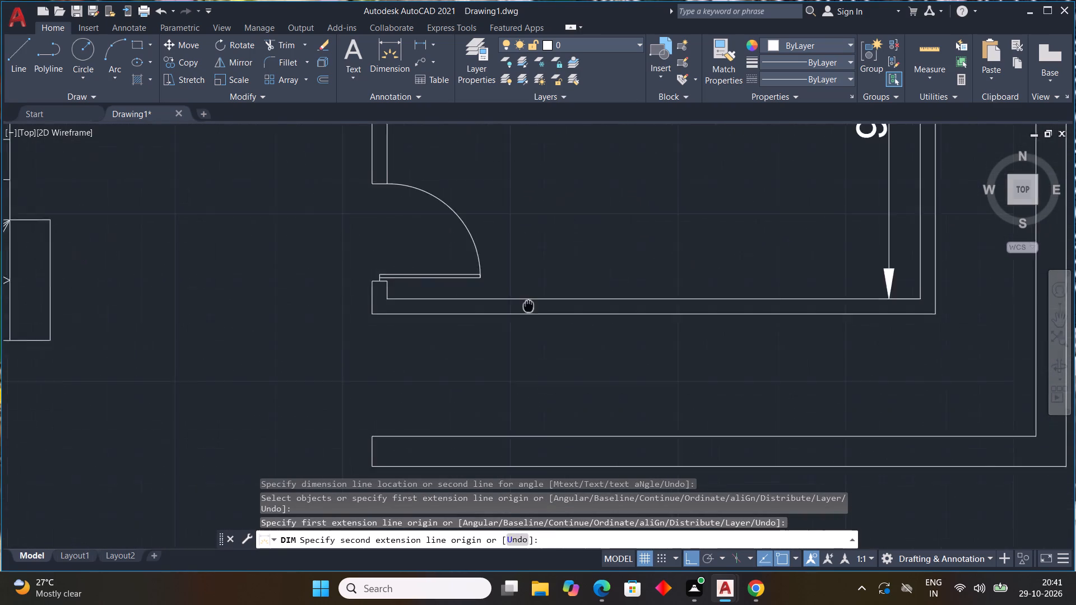
pyautogui.moveTo(523, 307); pyautogui.dragTo(495, 310, button='middle')
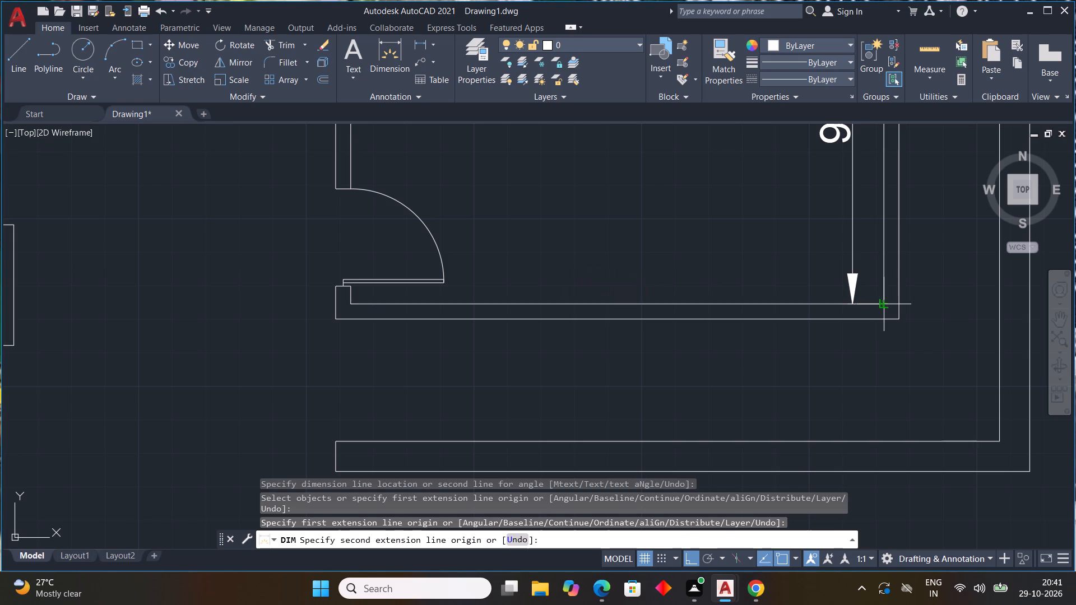
pyautogui.click(887, 301)
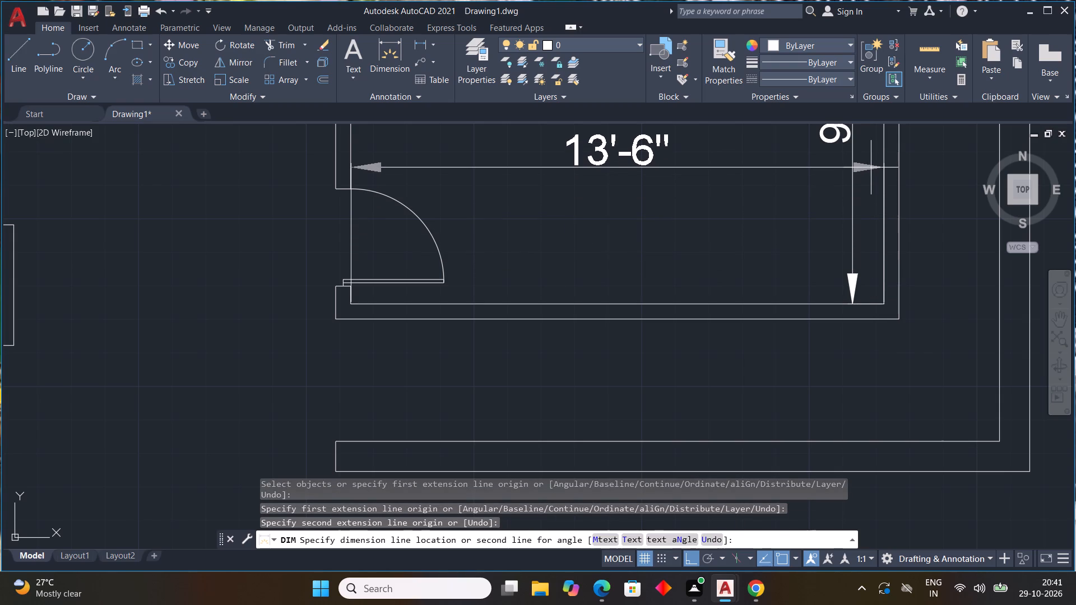
pyautogui.scroll(-1, 843, 189)
pyautogui.moveTo(839, 194); pyautogui.dragTo(709, 356, button='middle')
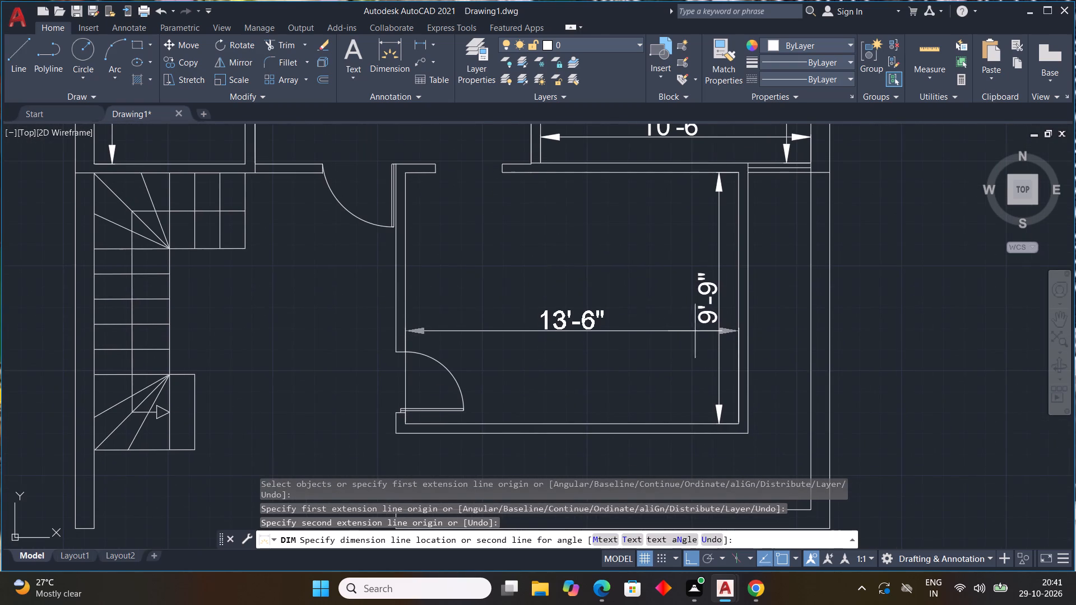
pyautogui.click(708, 323)
# Dimension the depth of the staircase area from the hall's lower wall to the front wall's inner line, placing it beside the door.
pyautogui.scroll(-3, 703, 314)
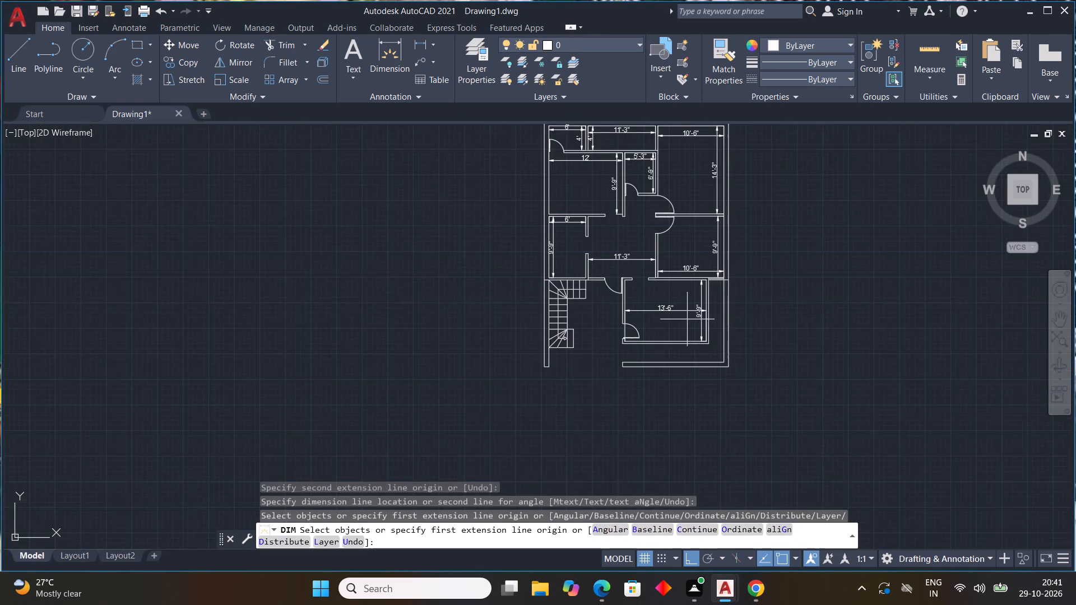
pyautogui.moveTo(687, 321); pyautogui.dragTo(713, 269, button='middle')
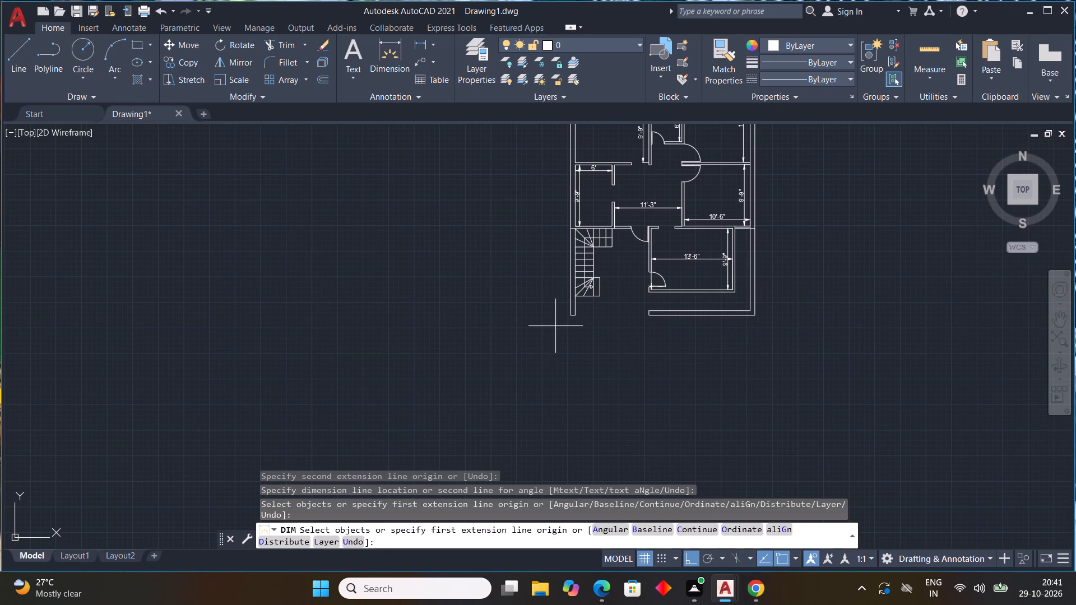
pyautogui.scroll(2, 641, 302)
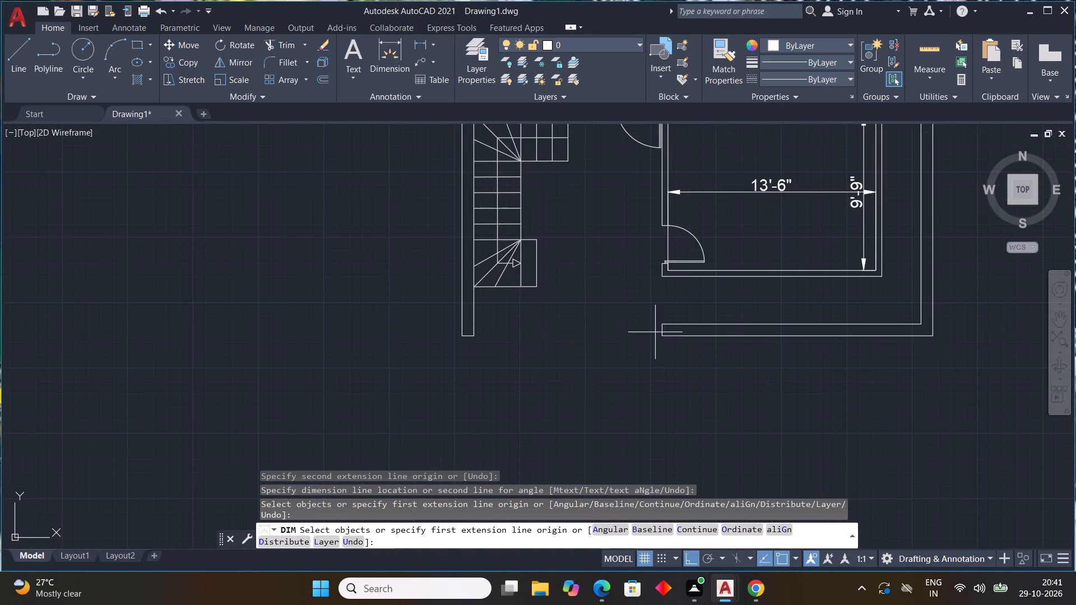
pyautogui.moveTo(627, 276); pyautogui.dragTo(638, 402, button='middle')
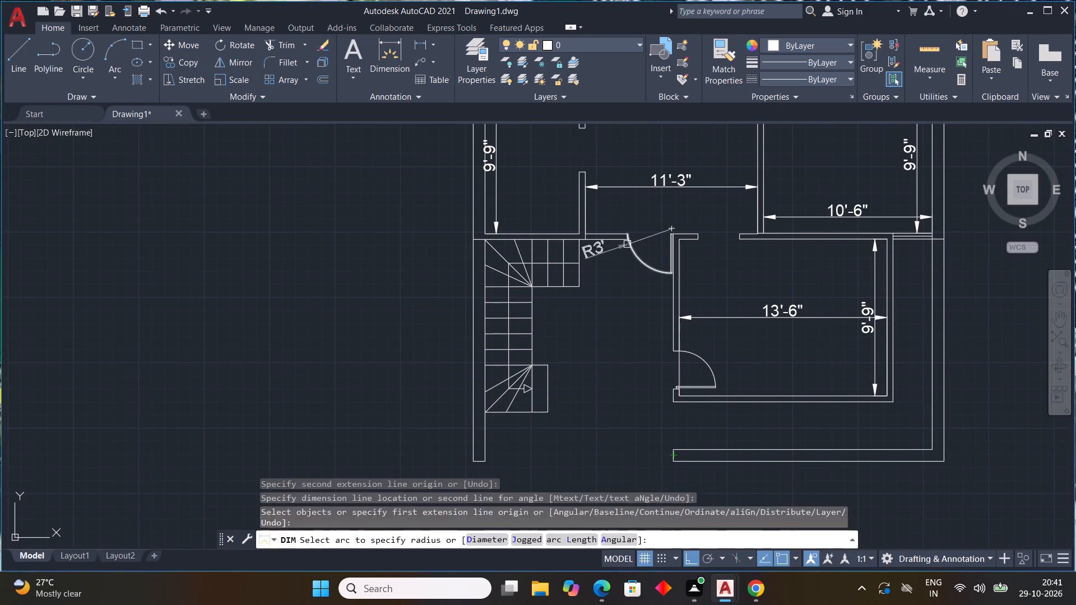
pyautogui.scroll(3, 629, 240)
pyautogui.moveTo(623, 236); pyautogui.dragTo(623, 256)
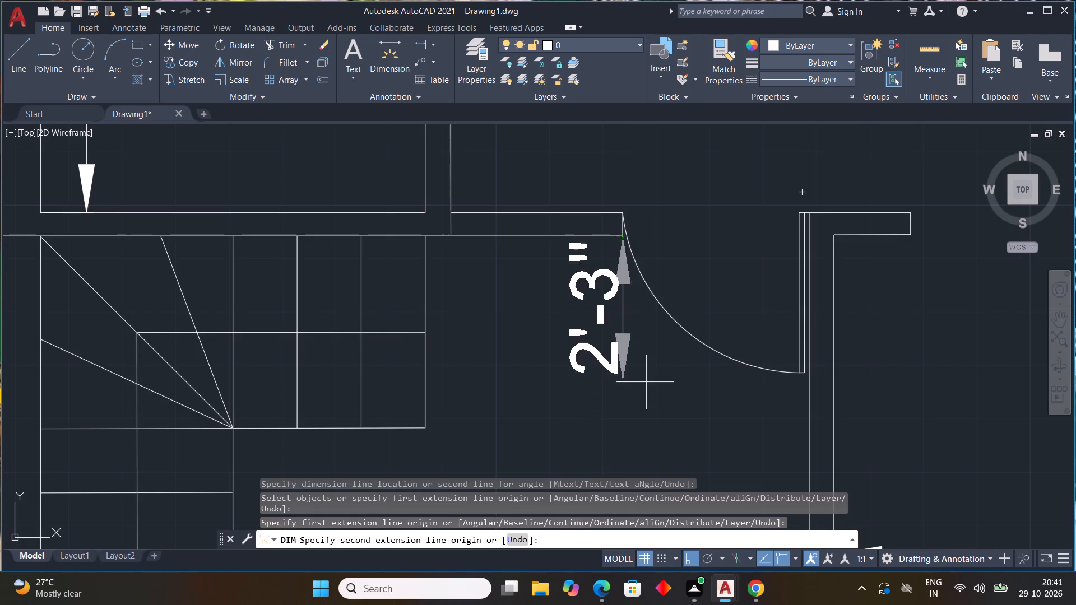
pyautogui.moveTo(647, 395); pyautogui.dragTo(636, 309, button='middle')
pyautogui.scroll(-3, 644, 385)
pyautogui.moveTo(635, 300); pyautogui.dragTo(633, 291, button='middle')
pyautogui.moveTo(641, 439); pyautogui.dragTo(610, 351, button='middle')
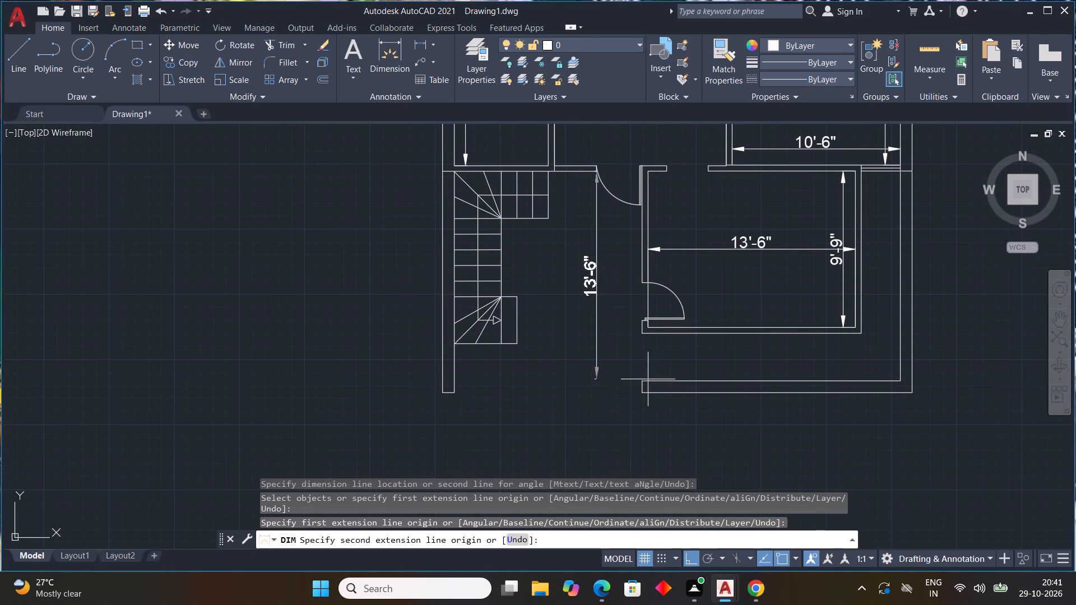
pyautogui.click(595, 383)
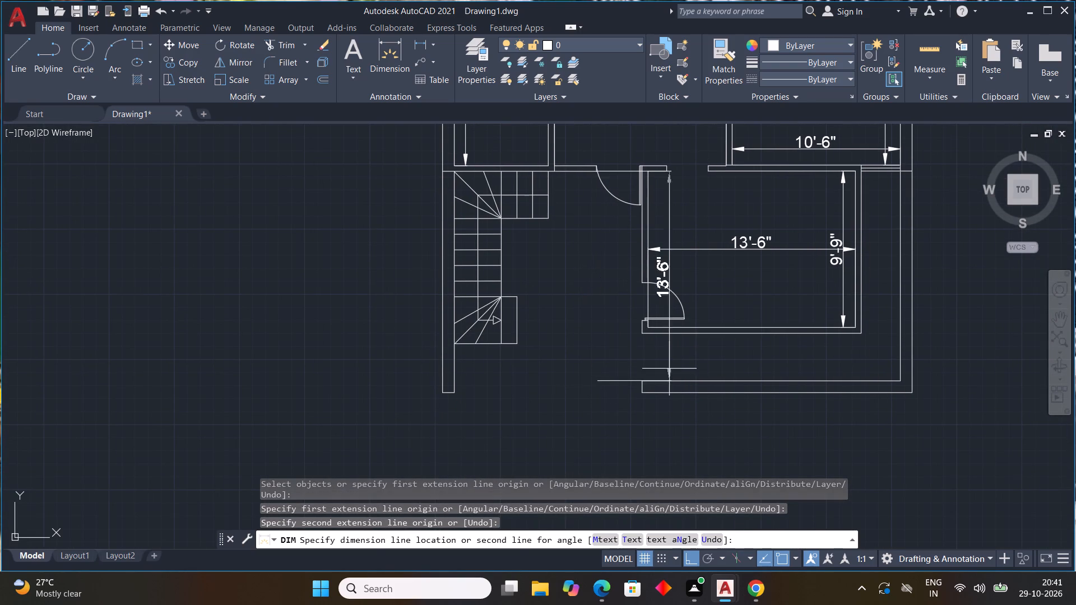
pyautogui.click(577, 368)
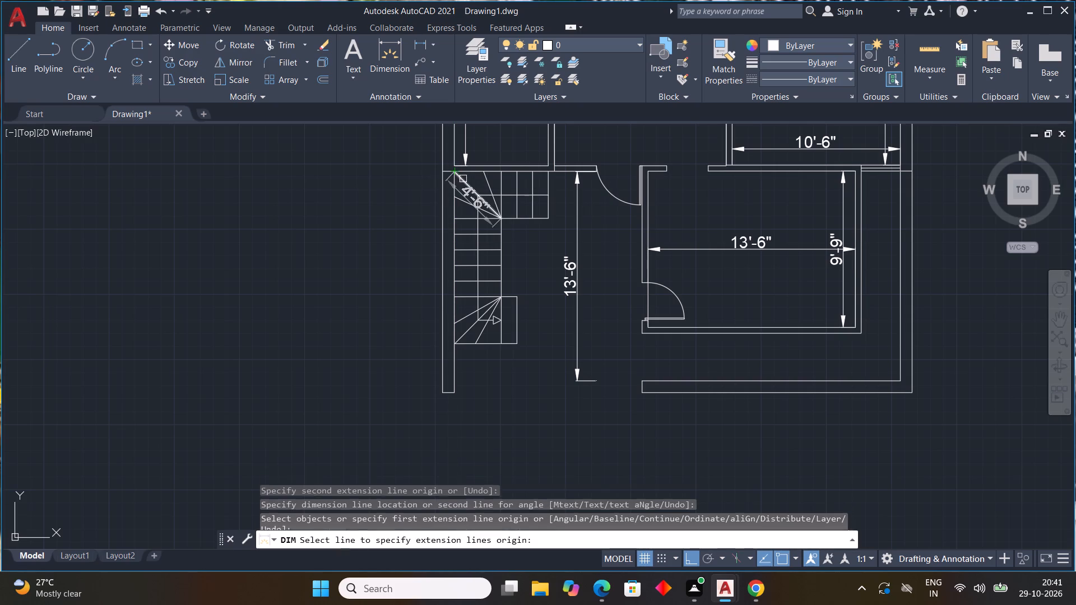
# Dimension the width of the staircase area from the left outer wall to the bottom-right room's left partition, then finish dimensioning.
pyautogui.moveTo(457, 175); pyautogui.dragTo(466, 178)
pyautogui.scroll(3, 642, 197)
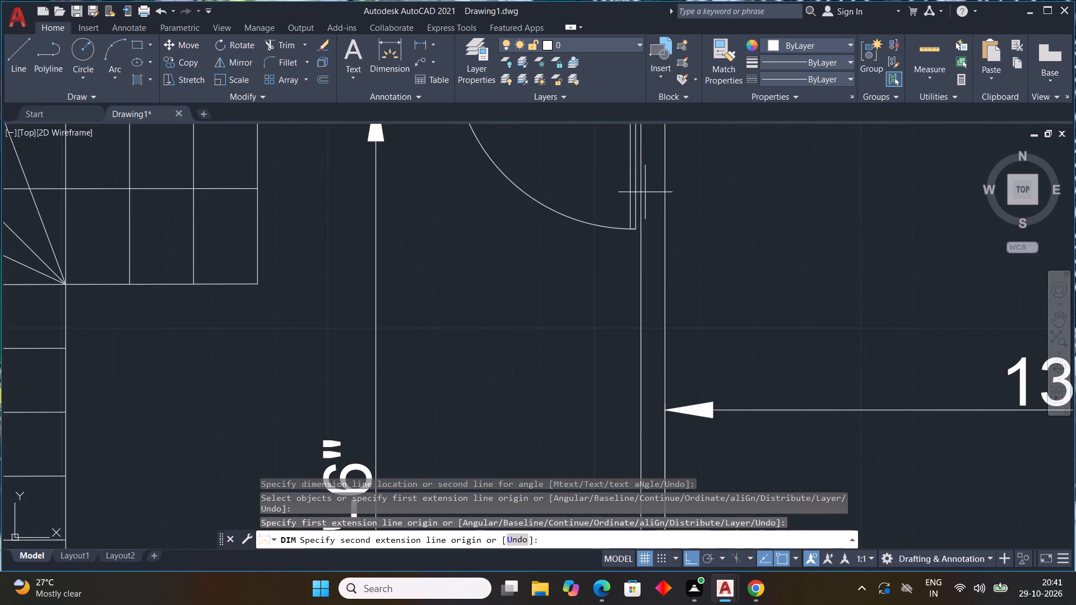
pyautogui.scroll(-1, 650, 188)
pyautogui.moveTo(648, 191); pyautogui.dragTo(625, 268, button='middle')
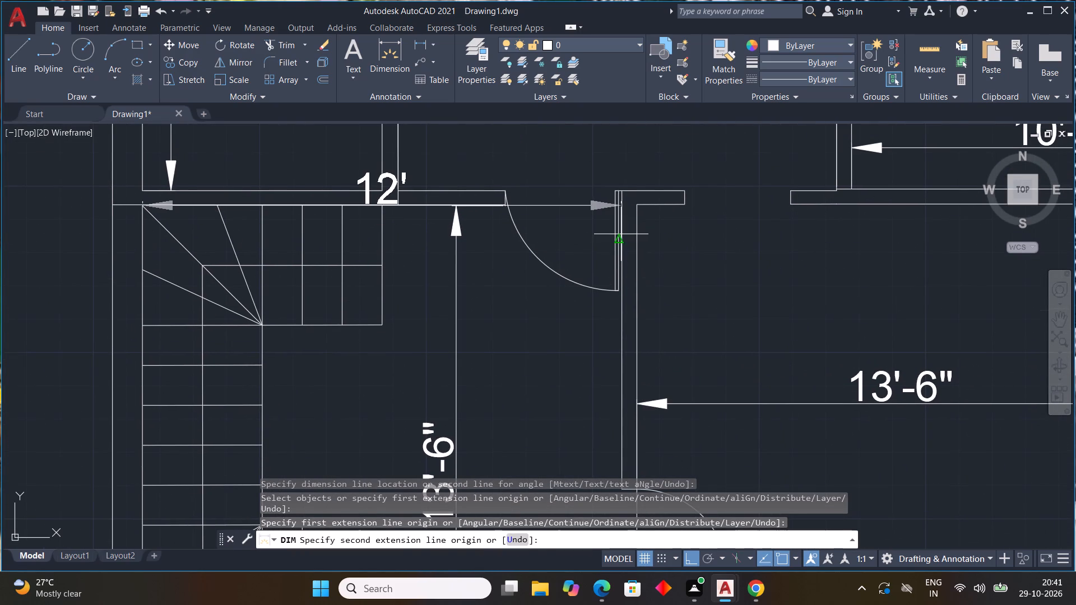
pyautogui.moveTo(622, 234); pyautogui.dragTo(616, 276)
pyautogui.click(602, 385)
pyautogui.press('Escape')
pyautogui.scroll(-4, 693, 334)
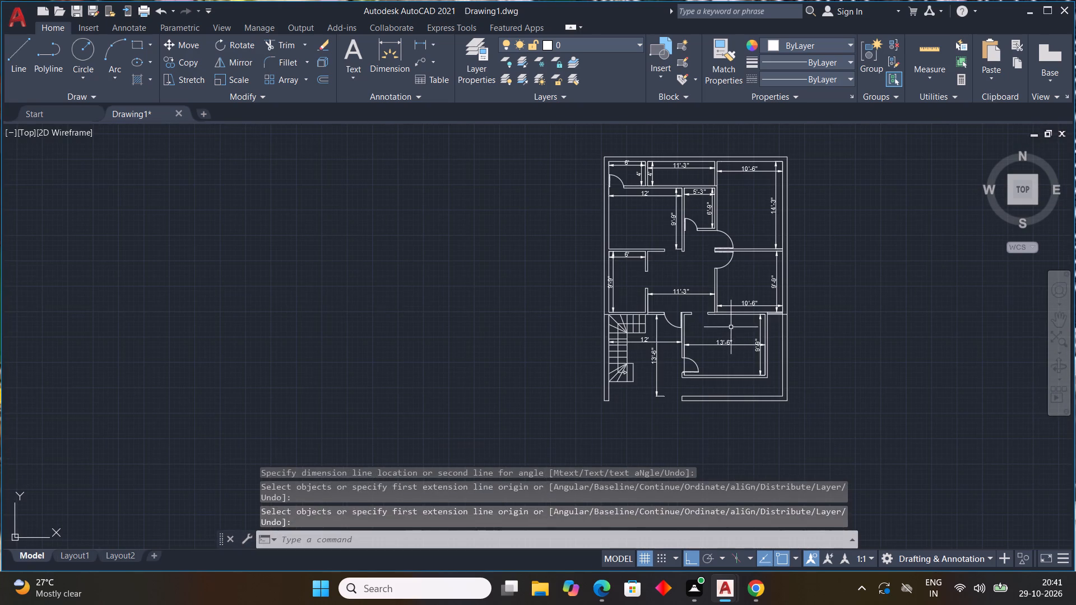
pyautogui.press('Escape')
pyautogui.press('Escape')
pyautogui.press('Escape')
pyautogui.press('Escape')
pyautogui.press('Escape')
pyautogui.press('Escape')
pyautogui.press('Escape')
pyautogui.press('Escape')
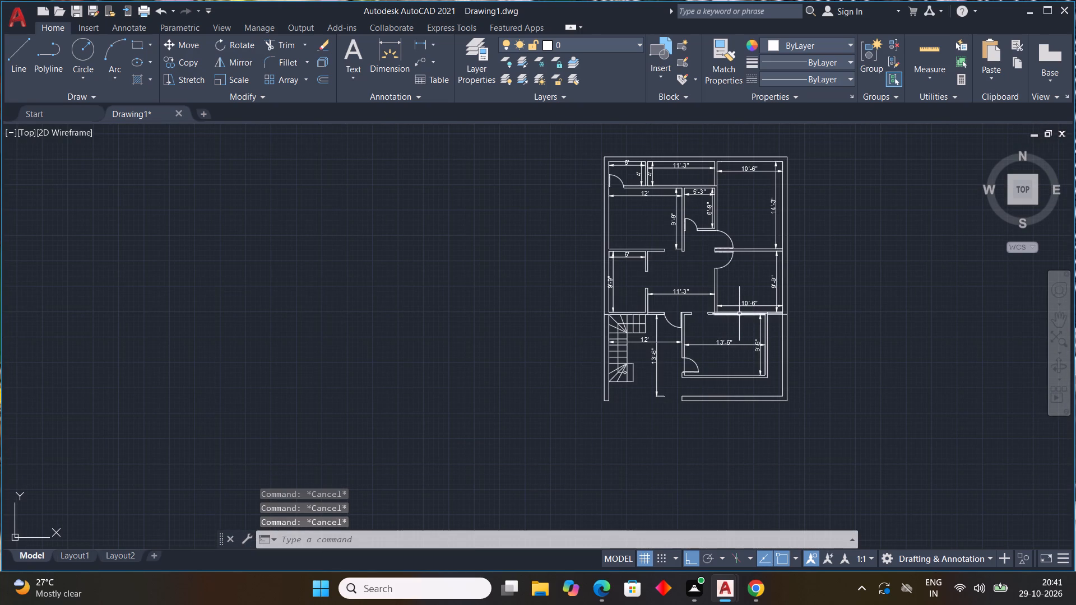
# Hatch the main outer walls and upper partitions with the SOLID pattern in colour 99,100,102.
pyautogui.write('H')
pyautogui.press('space')
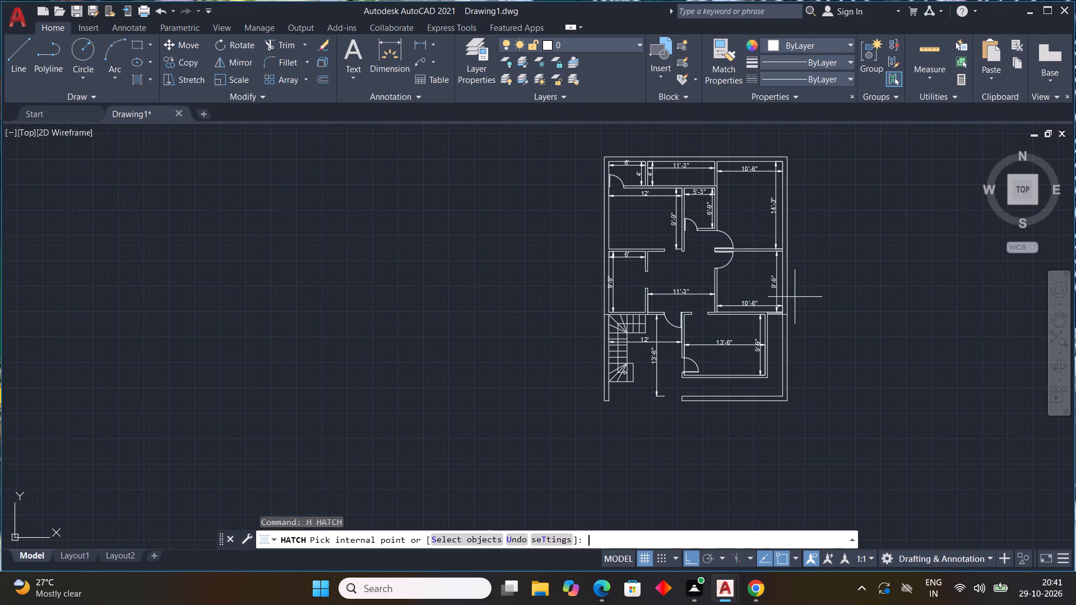
pyautogui.click(129, 59)
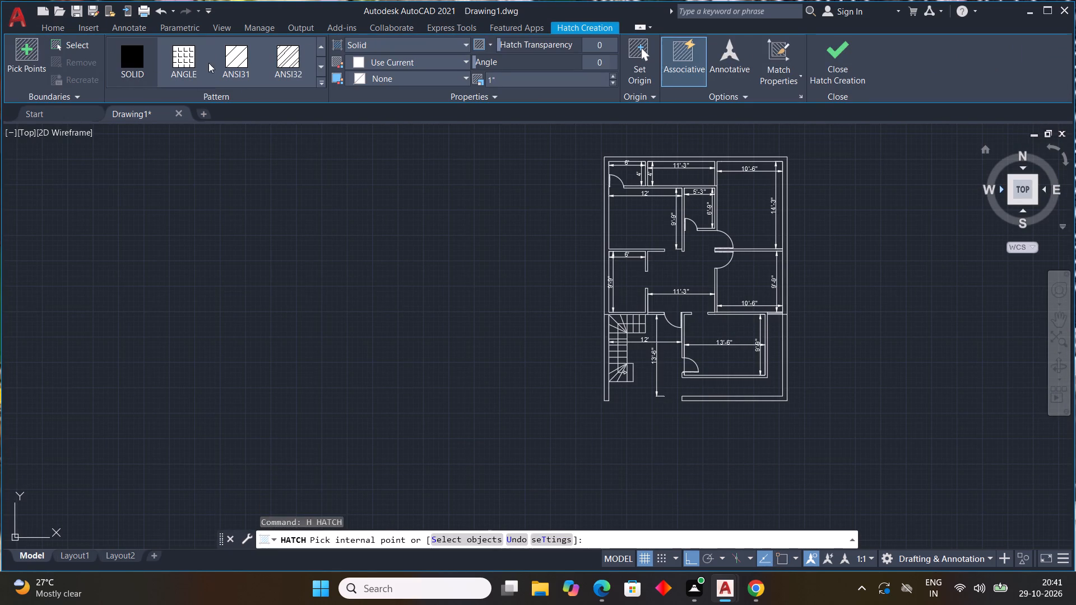
pyautogui.click(372, 60)
pyautogui.click(355, 147)
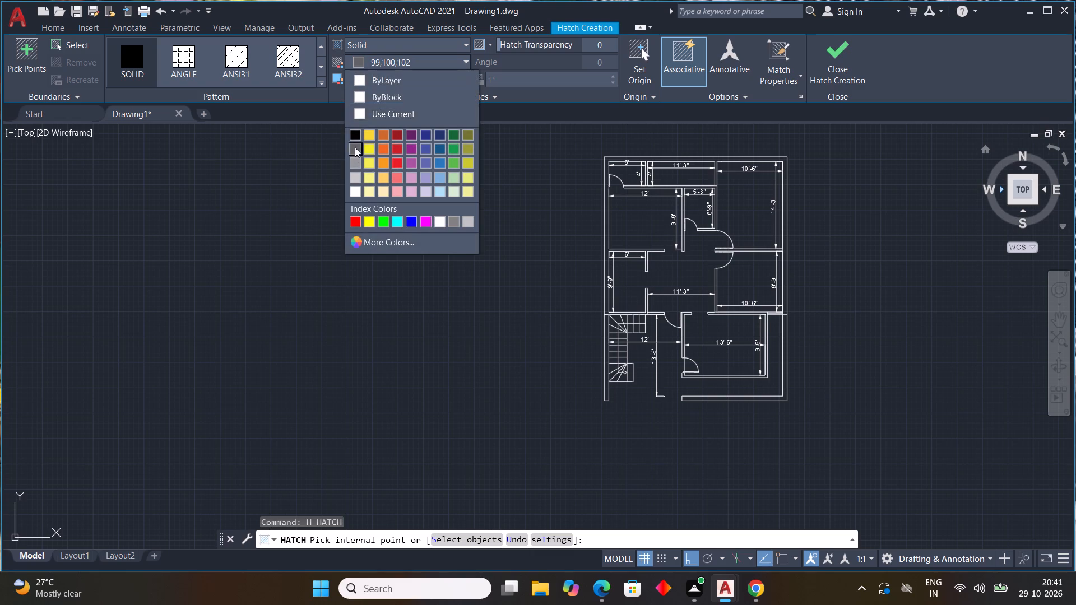
pyautogui.scroll(2, 634, 199)
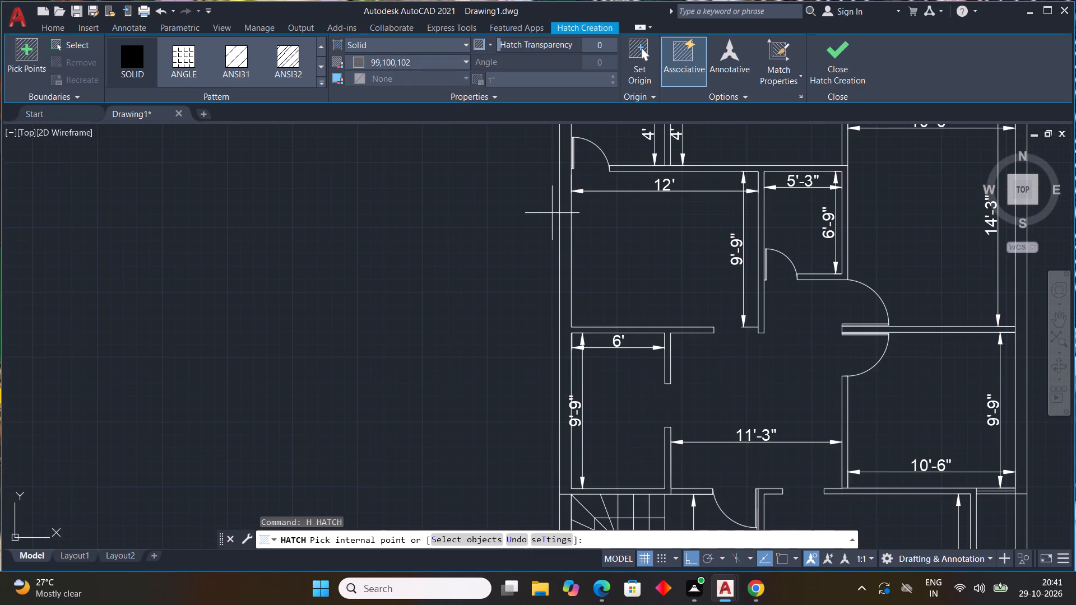
pyautogui.click(564, 209)
pyautogui.scroll(-2, 615, 230)
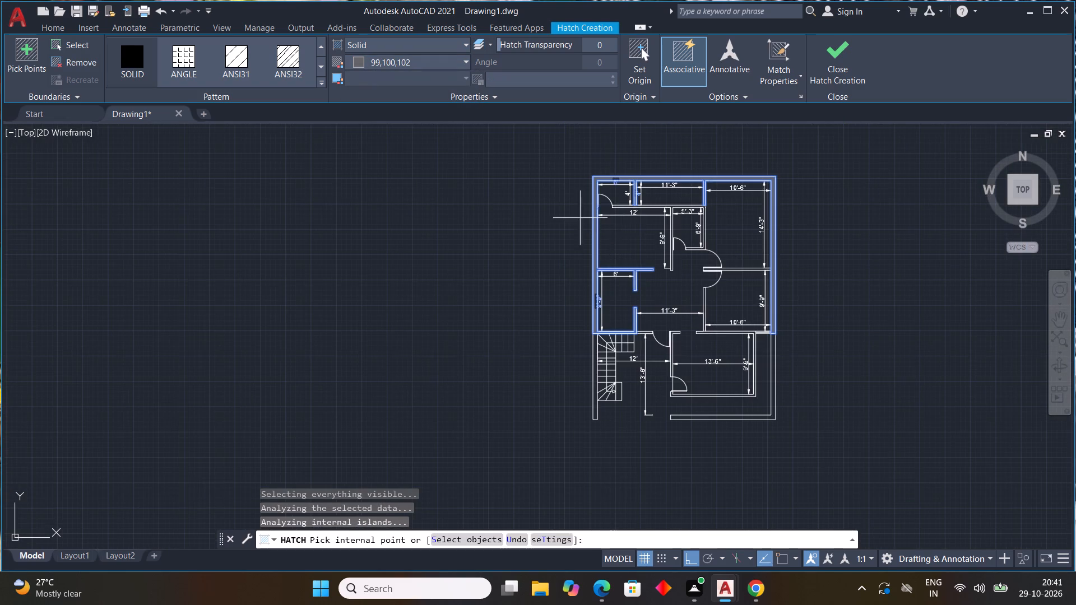
pyautogui.moveTo(576, 217); pyautogui.dragTo(460, 176, button='middle')
pyautogui.middleClick(460, 176)
pyautogui.scroll(3, 620, 230)
pyautogui.click(629, 222)
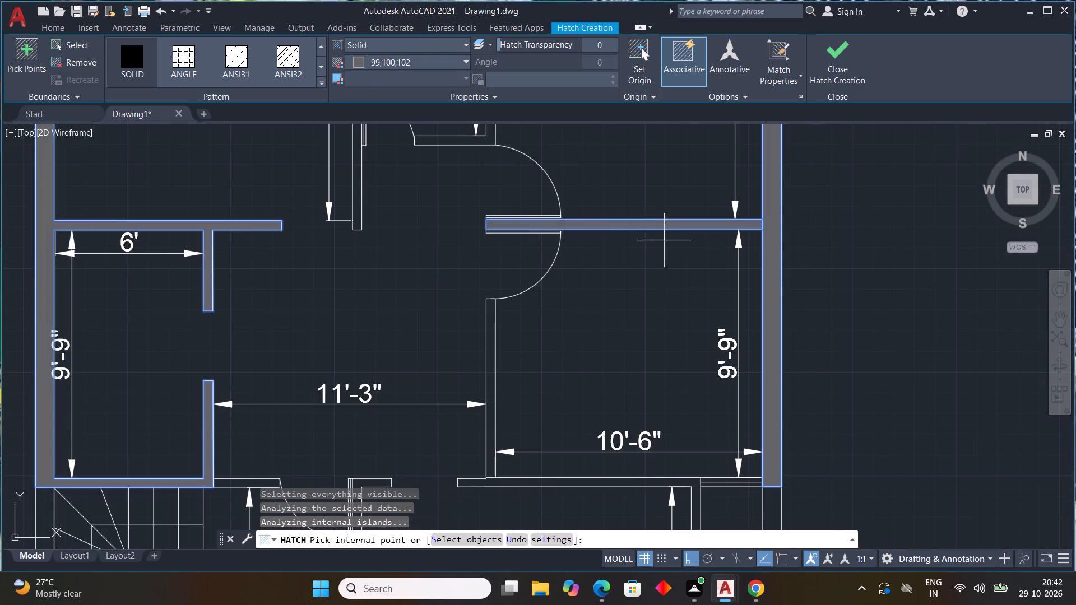
pyautogui.scroll(-2, 667, 244)
pyautogui.moveTo(667, 246); pyautogui.dragTo(702, 324, button='middle')
pyautogui.scroll(2, 575, 240)
pyautogui.click(588, 236)
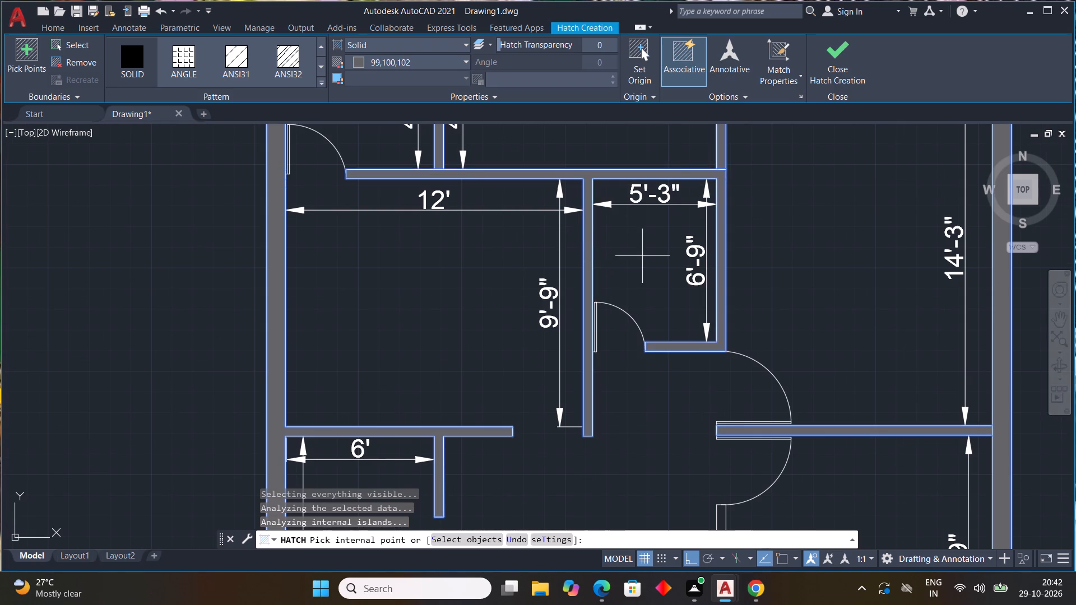
# Add solid hatch to the bottom-right room's upper, right and lower walls, the hall's right partition and the wall beside the staircase.
pyautogui.scroll(-2, 643, 256)
pyautogui.moveTo(770, 255); pyautogui.dragTo(588, 123, button='middle')
pyautogui.scroll(3, 613, 313)
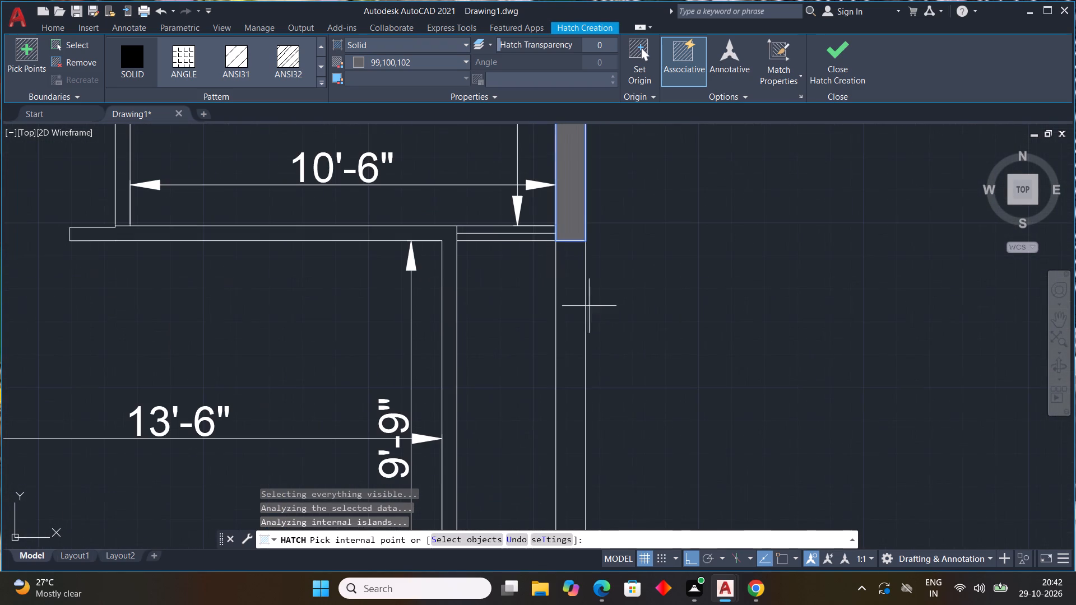
pyautogui.moveTo(446, 254); pyautogui.dragTo(452, 258)
pyautogui.scroll(-2, 646, 263)
pyautogui.moveTo(653, 263); pyautogui.dragTo(669, 240, button='middle')
pyautogui.scroll(-1, 669, 243)
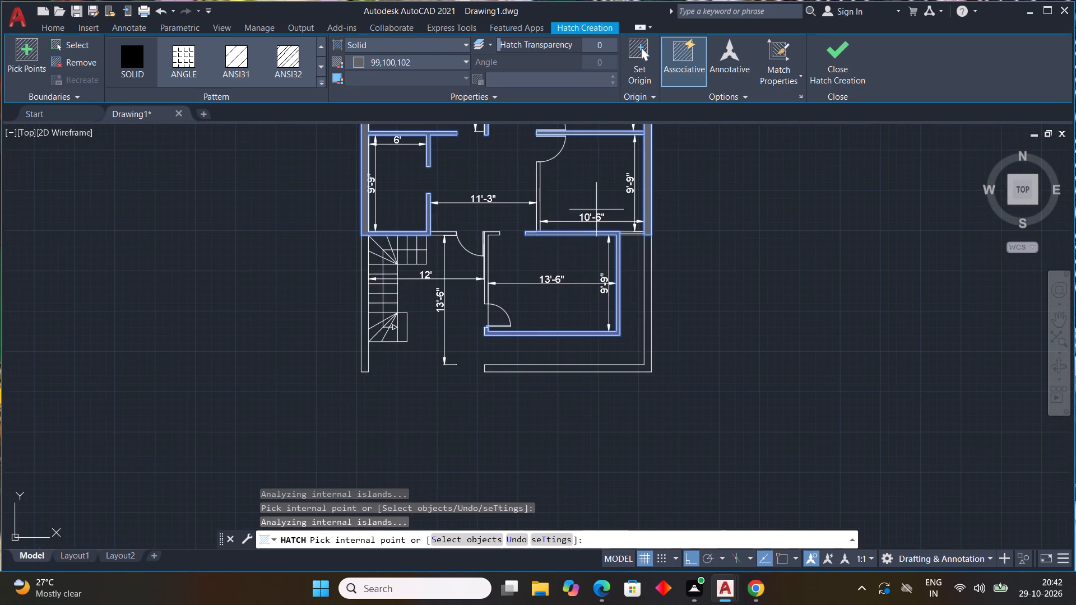
pyautogui.scroll(3, 532, 194)
pyautogui.click(553, 196)
pyautogui.scroll(-2, 573, 234)
pyautogui.moveTo(573, 227); pyautogui.dragTo(574, 186, button='middle')
pyautogui.scroll(2, 409, 250)
pyautogui.click(412, 222)
# Add solid hatch to the bottom-right room's left partition and finish the wall hatch.
pyautogui.click(609, 295)
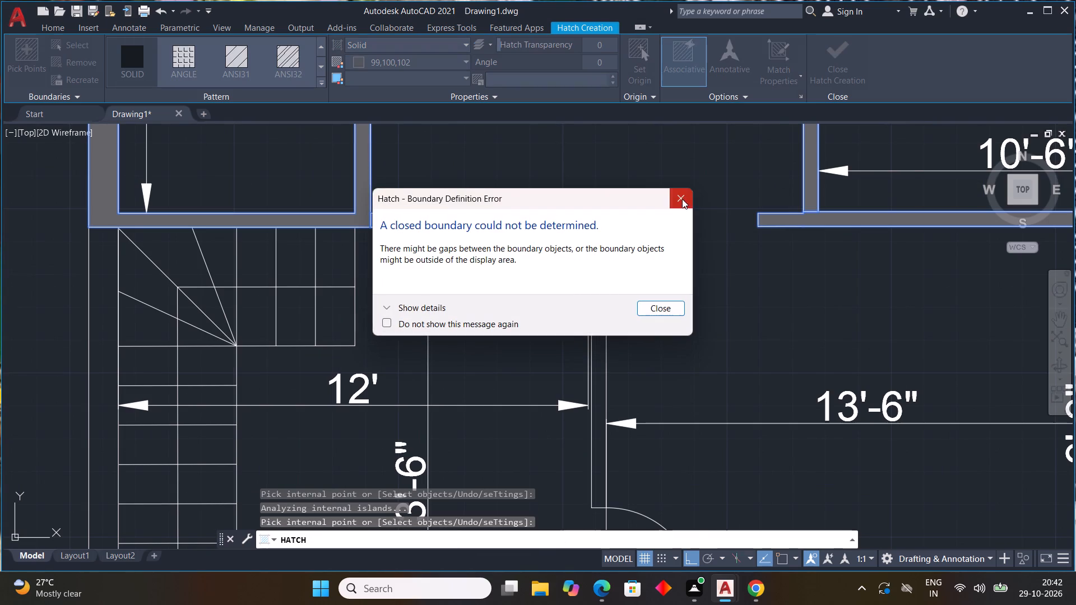
pyautogui.click(682, 199)
pyautogui.scroll(-4, 669, 251)
pyautogui.scroll(-1, 695, 294)
pyautogui.moveTo(697, 297); pyautogui.dragTo(649, 361, button='middle')
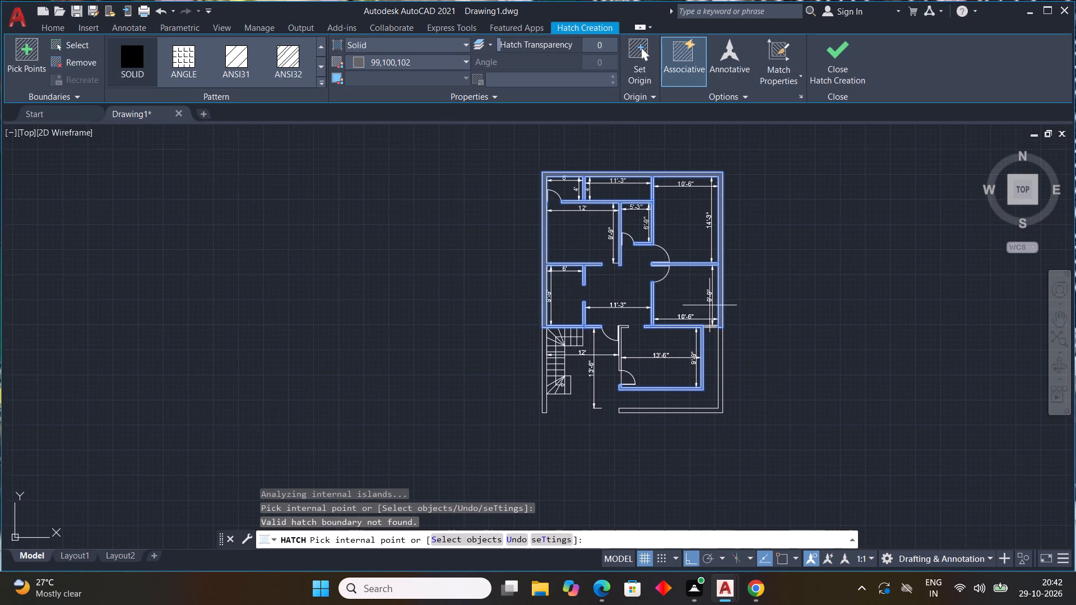
pyautogui.scroll(4, 628, 357)
pyautogui.click(597, 319)
pyautogui.scroll(-3, 601, 318)
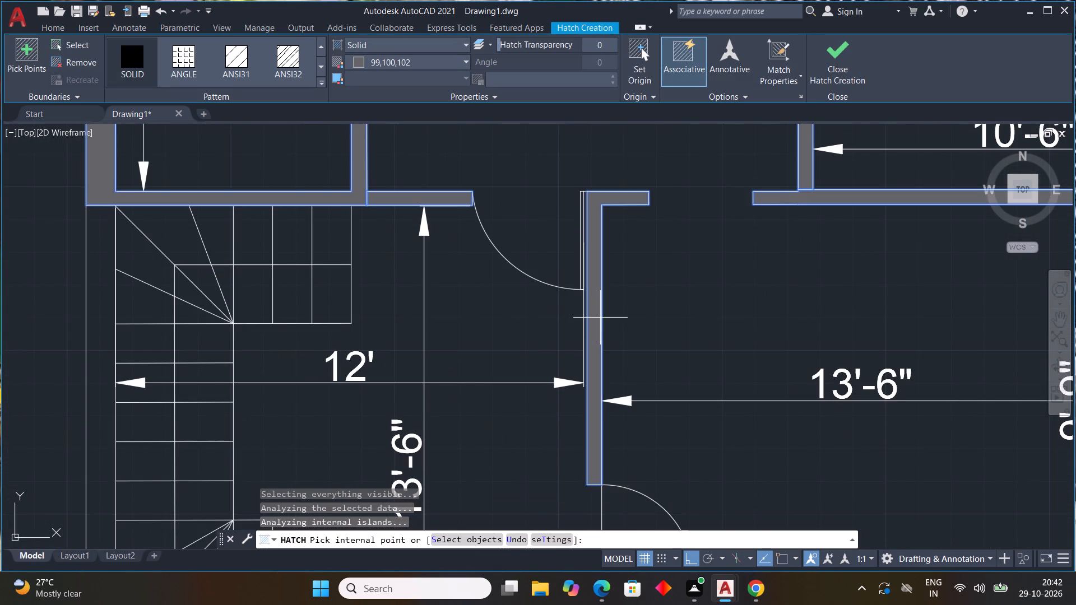
pyautogui.moveTo(662, 352); pyautogui.dragTo(596, 284, button='middle')
pyautogui.scroll(-1, 661, 351)
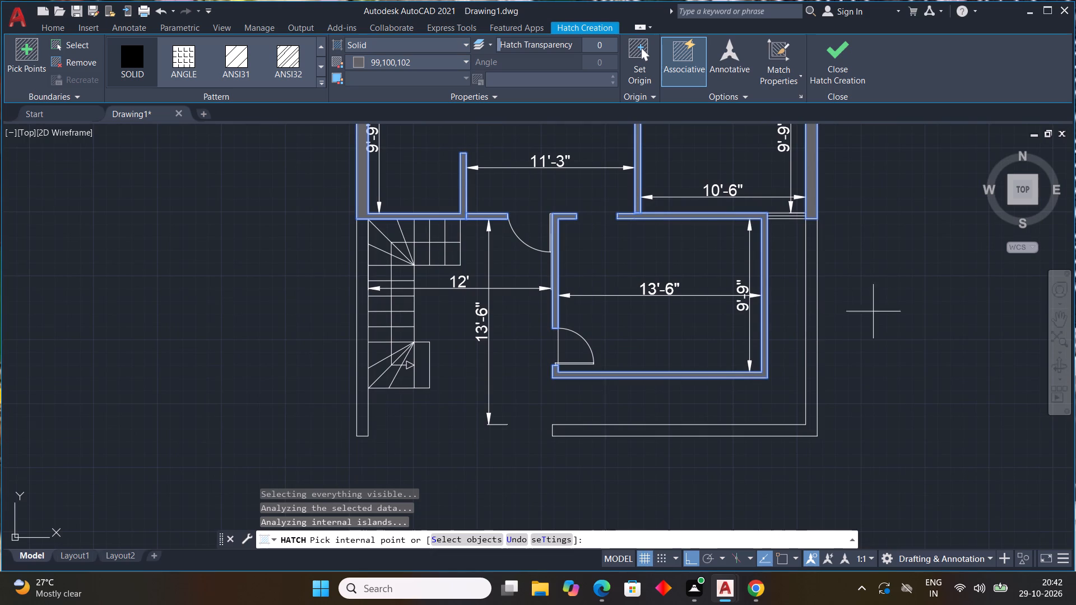
pyautogui.press('Escape')
pyautogui.press('Escape')
pyautogui.press('Escape')
pyautogui.press('Escape')
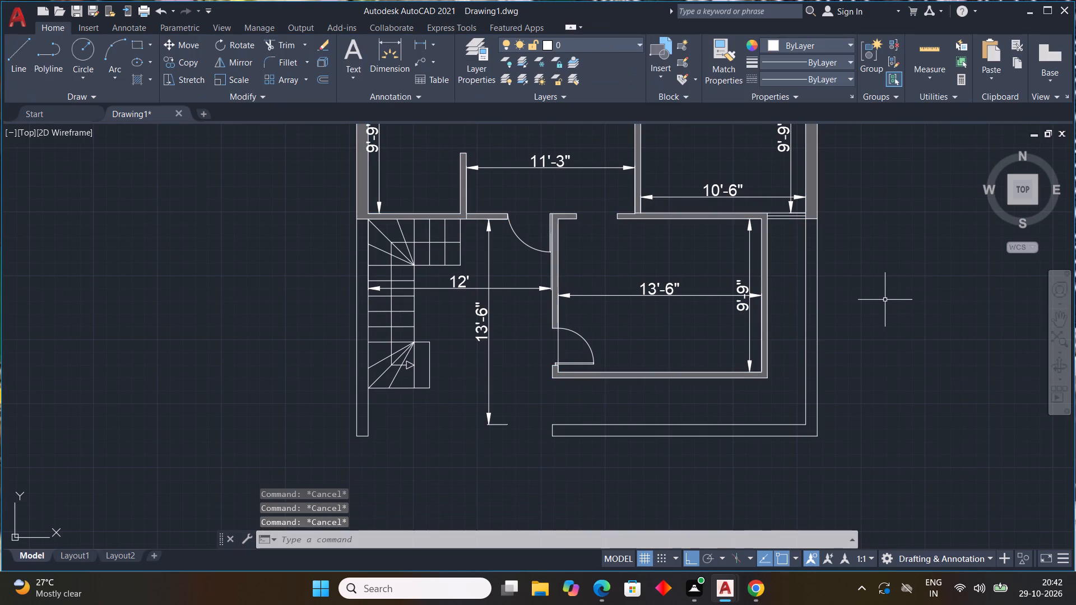
# Hatch the outer wall beside the staircase and the L-shaped boundary wall around the bottom-right room with the ANSI31 pattern.
pyautogui.scroll(-3, 778, 267)
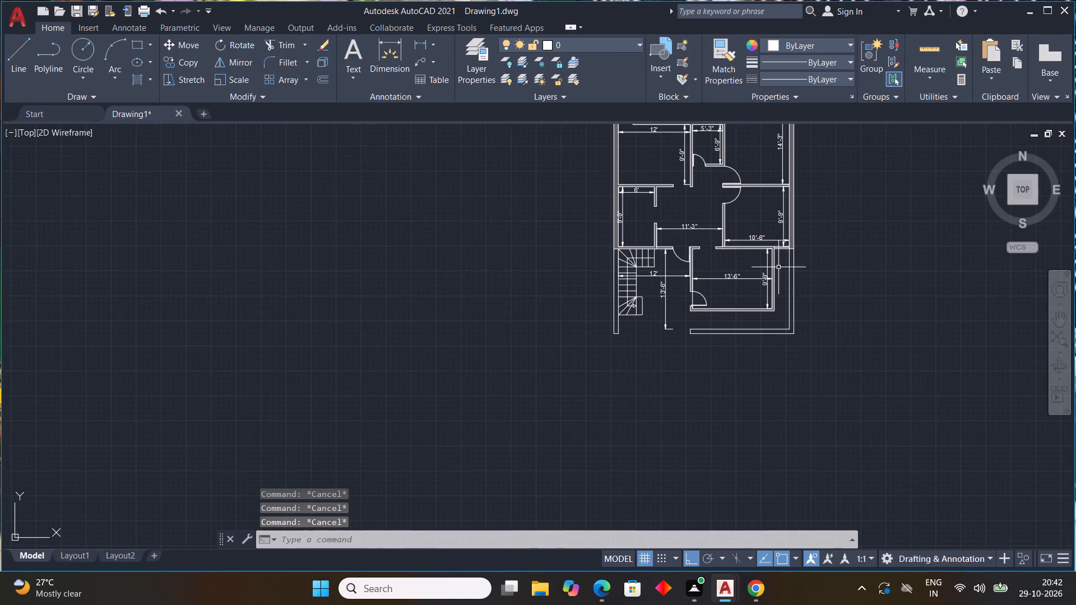
pyautogui.scroll(3, 754, 243)
pyautogui.write('H')
pyautogui.press('space')
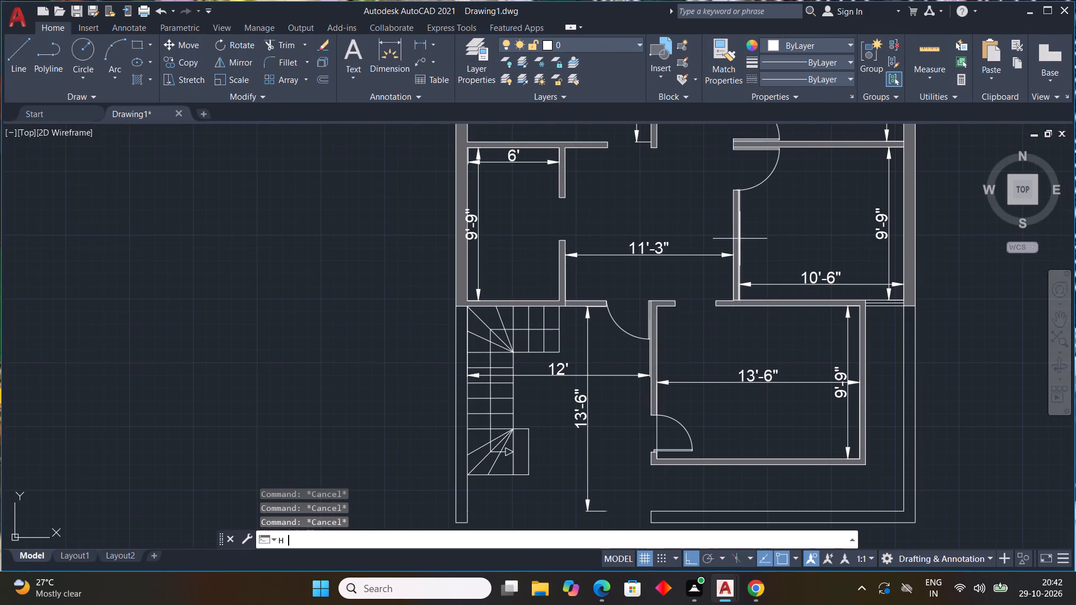
pyautogui.click(233, 66)
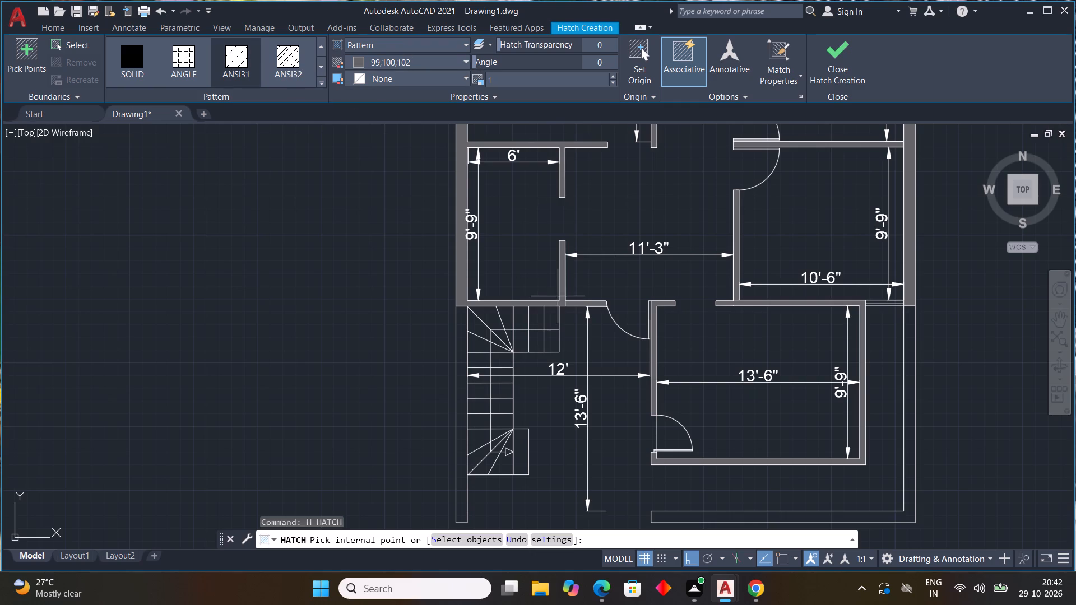
pyautogui.scroll(-1, 560, 301)
pyautogui.moveTo(558, 296); pyautogui.dragTo(456, 132, button='middle')
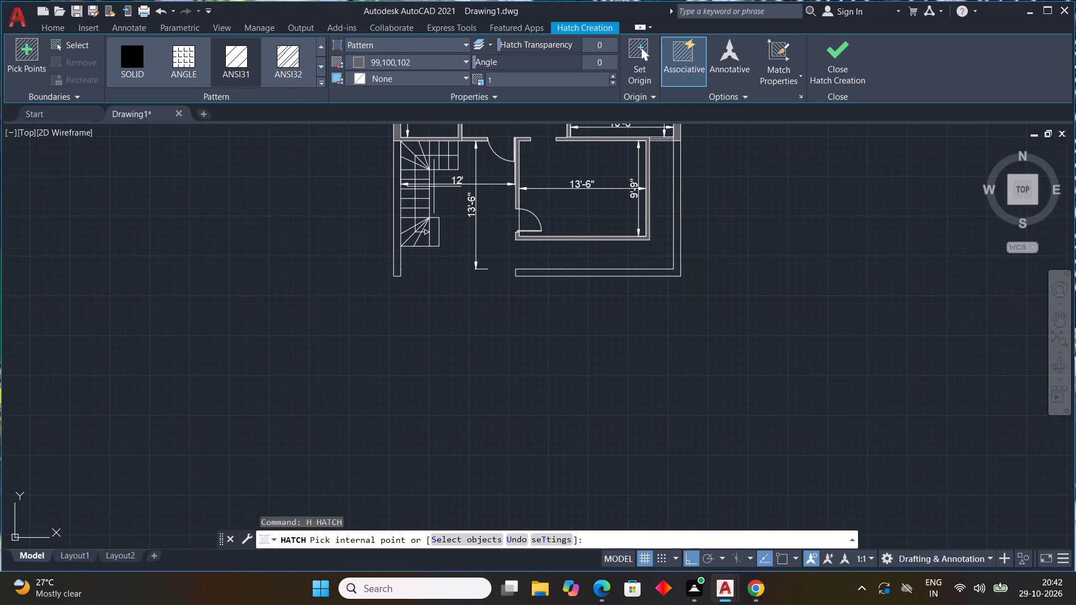
pyautogui.scroll(2, 399, 241)
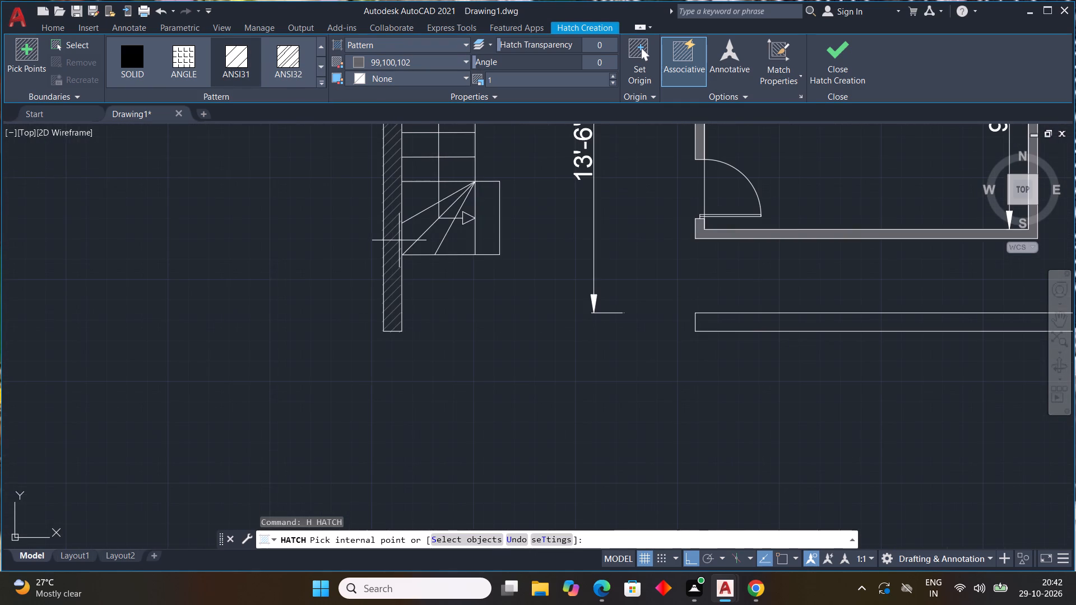
pyautogui.click(399, 240)
pyautogui.click(785, 323)
pyautogui.scroll(-3, 713, 341)
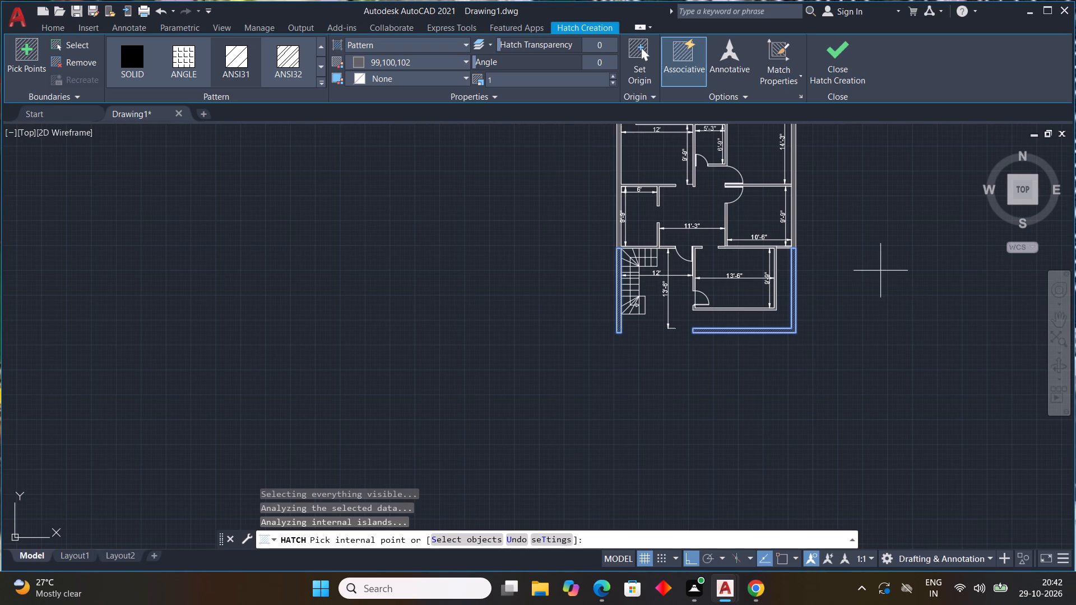
pyautogui.press('Escape')
pyautogui.press('Escape')
pyautogui.press('Escape')
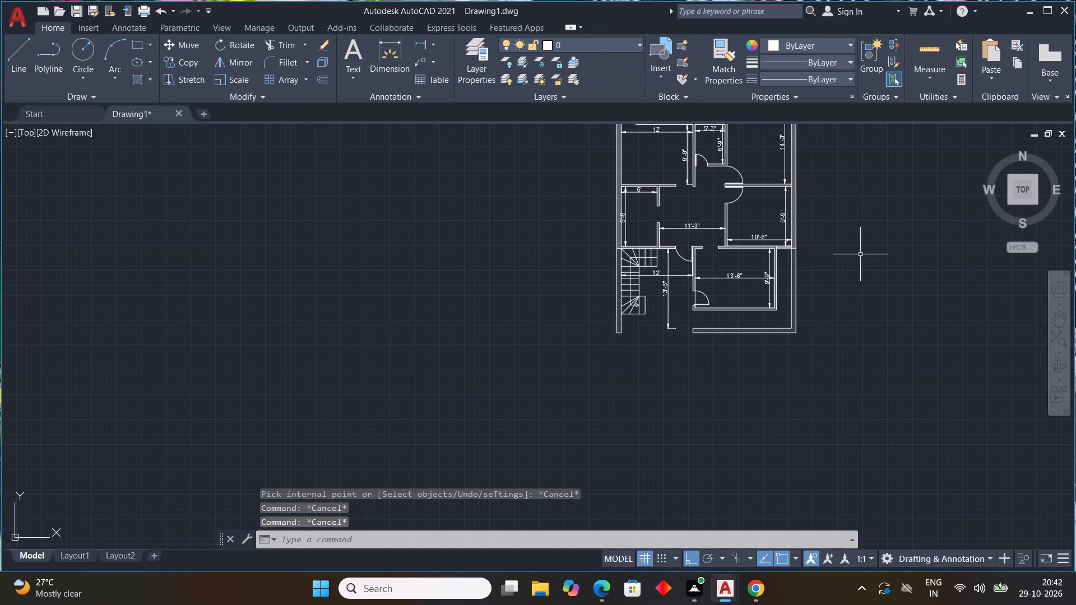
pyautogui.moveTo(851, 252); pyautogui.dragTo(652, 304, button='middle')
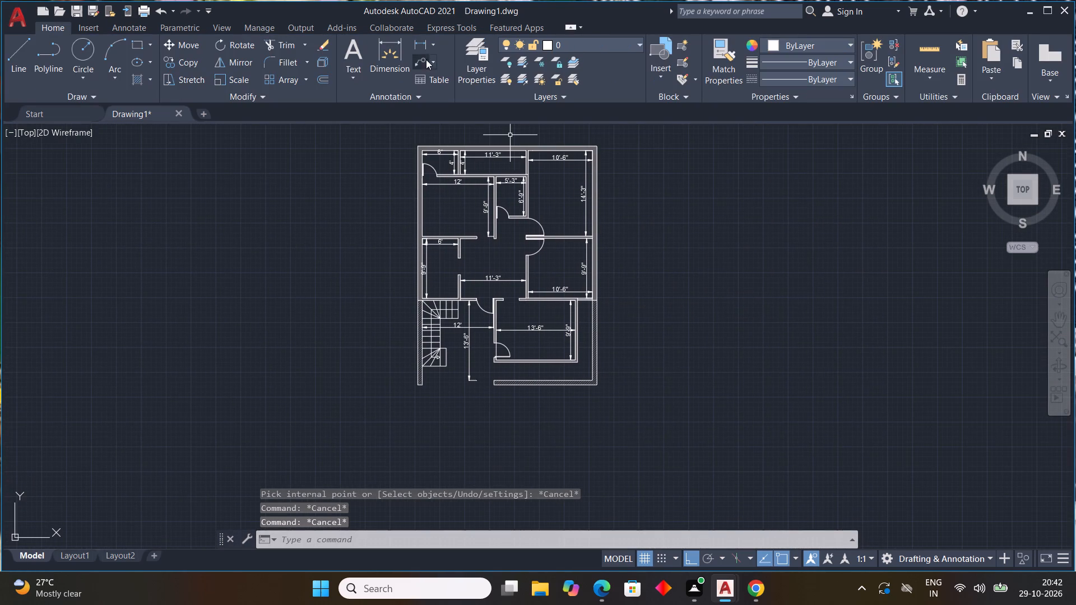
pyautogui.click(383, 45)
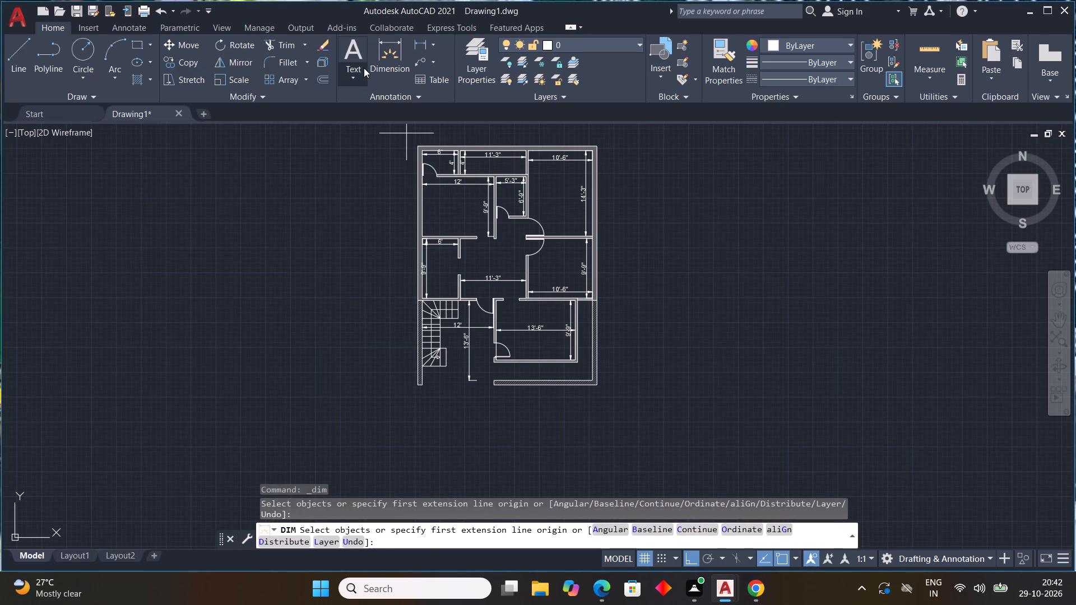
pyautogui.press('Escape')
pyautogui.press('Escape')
# Dimension the plan's overall width between the outer corners of the top wall, placing the dimension above it.
pyautogui.moveTo(591, 150); pyautogui.dragTo(578, 213, button='middle')
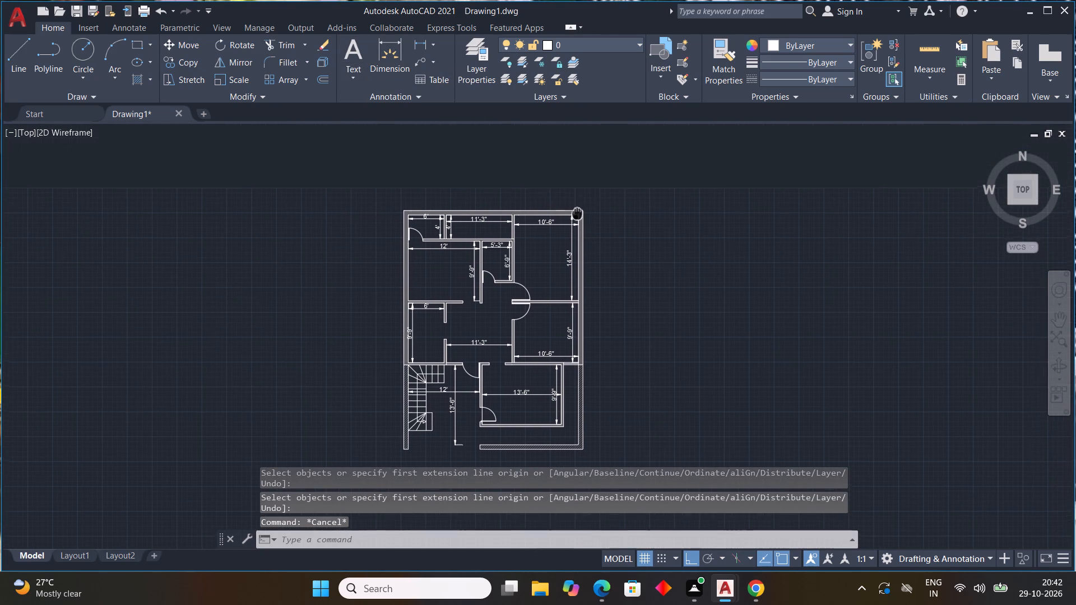
pyautogui.moveTo(578, 213); pyautogui.dragTo(577, 213, button='middle')
pyautogui.click(393, 53)
pyautogui.scroll(3, 412, 187)
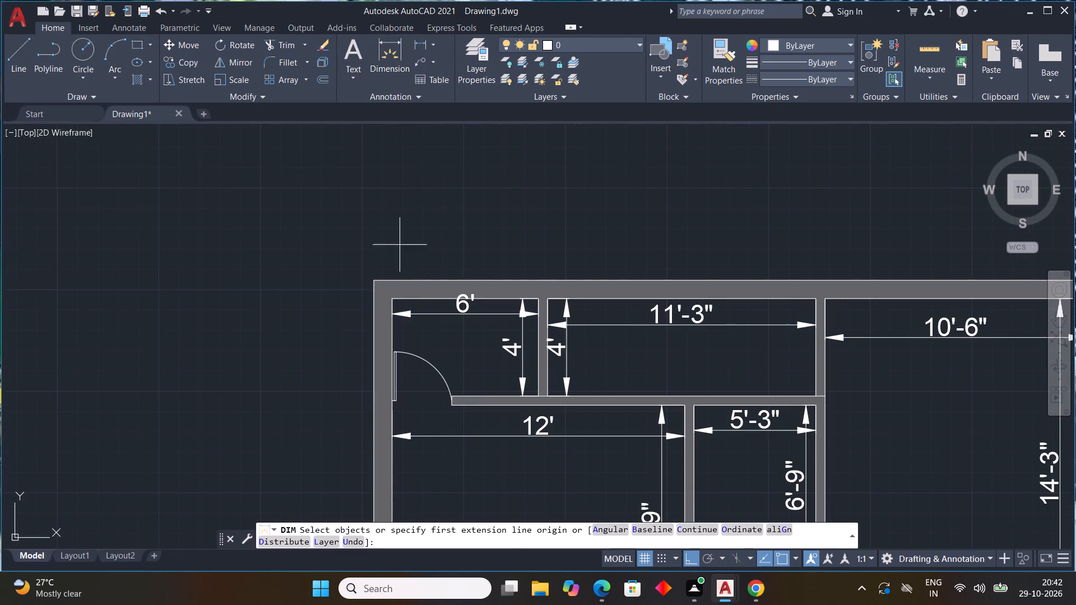
pyautogui.click(375, 276)
pyautogui.scroll(-2, 570, 252)
pyautogui.moveTo(570, 252); pyautogui.dragTo(422, 246, button='middle')
pyautogui.scroll(2, 557, 263)
pyautogui.moveTo(752, 248); pyautogui.dragTo(754, 240)
pyautogui.click(753, 226)
pyautogui.moveTo(829, 241); pyautogui.dragTo(840, 180, button='middle')
pyautogui.scroll(-2, 829, 241)
# Dimension the plan's overall depth from the top-left outer corner to the bottom of the left outer wall.
pyautogui.click(383, 64)
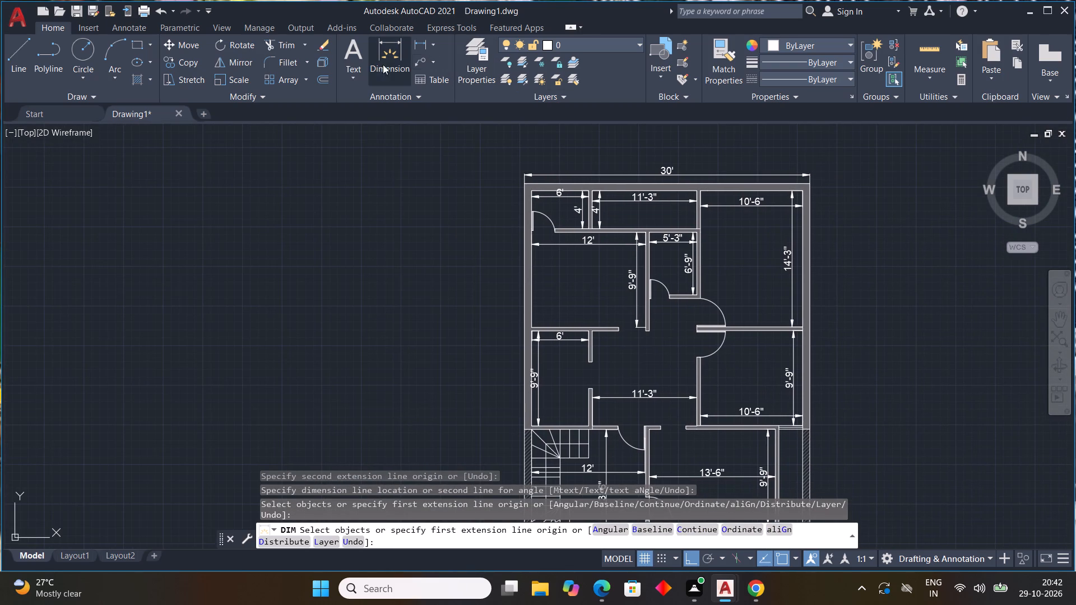
pyautogui.scroll(4, 513, 184)
pyautogui.click(582, 175)
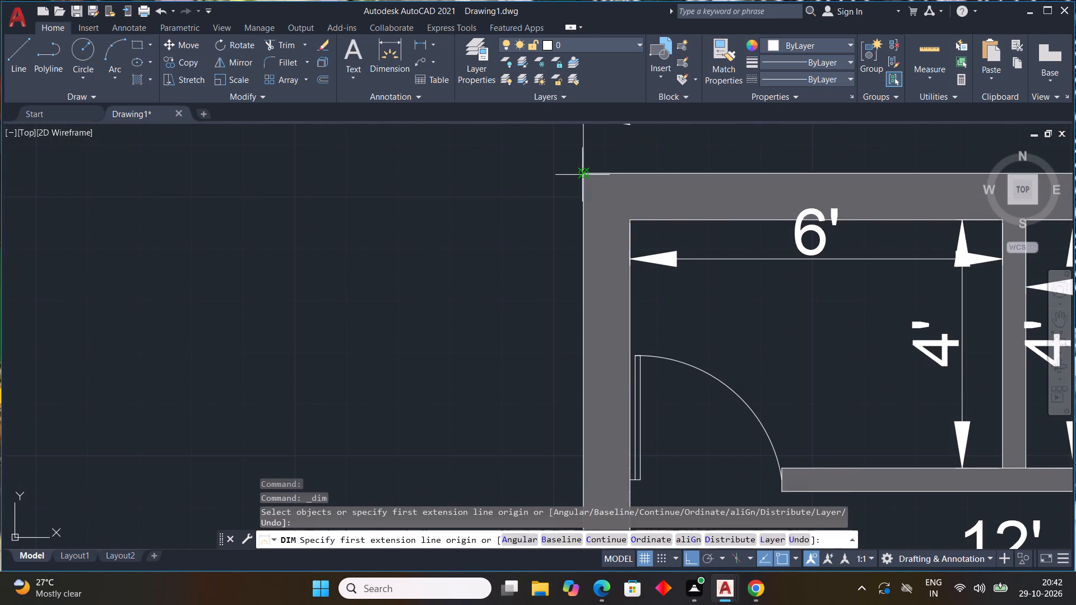
pyautogui.scroll(-3, 578, 282)
pyautogui.moveTo(574, 273); pyautogui.dragTo(560, 211, button='middle')
pyautogui.moveTo(562, 311); pyautogui.dragTo(509, 151, button='middle')
pyautogui.scroll(-2, 560, 309)
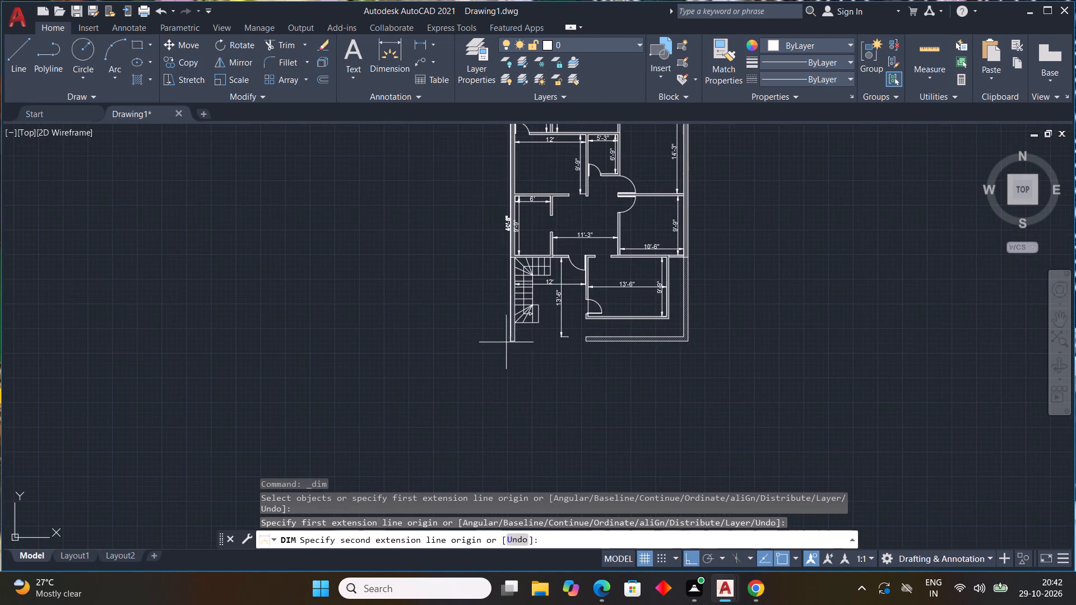
pyautogui.scroll(4, 517, 369)
pyautogui.click(483, 230)
pyautogui.scroll(-1, 452, 234)
pyautogui.moveTo(452, 235); pyautogui.dragTo(452, 237, button='middle')
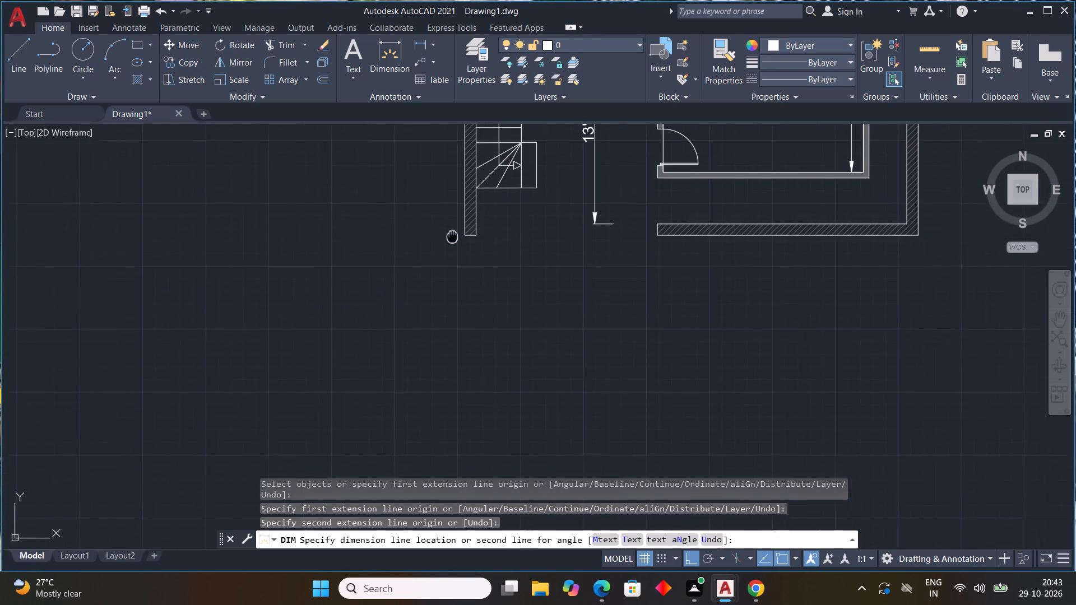
pyautogui.scroll(-2, 452, 237)
pyautogui.moveTo(452, 237); pyautogui.dragTo(484, 369, button='middle')
pyautogui.click(470, 366)
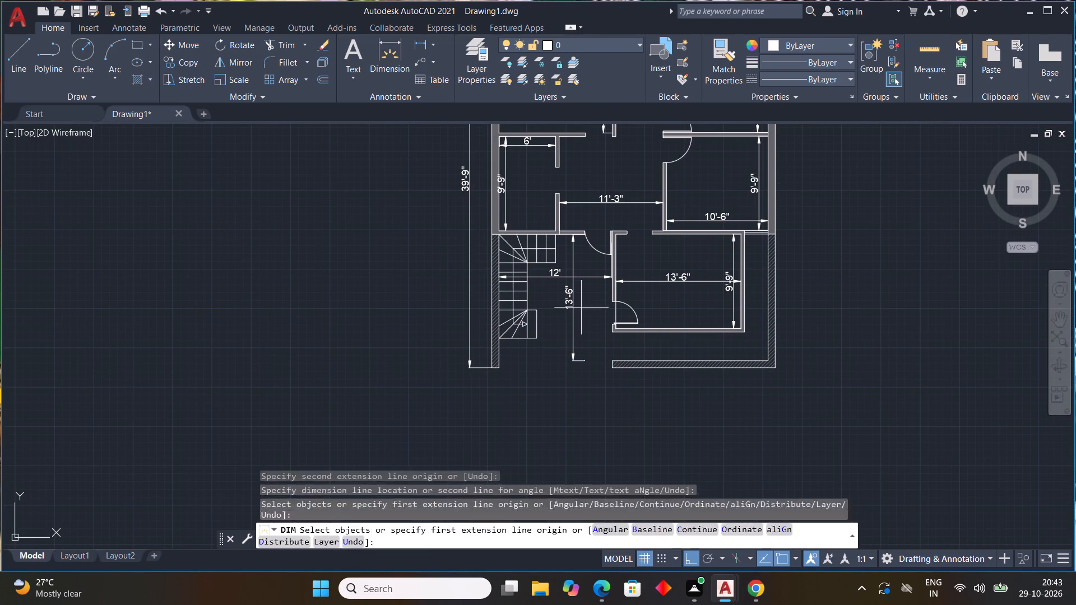
pyautogui.press('Escape')
# Override the text of the overall depth dimension beside the left wall with 40'.
pyautogui.doubleClick(463, 183)
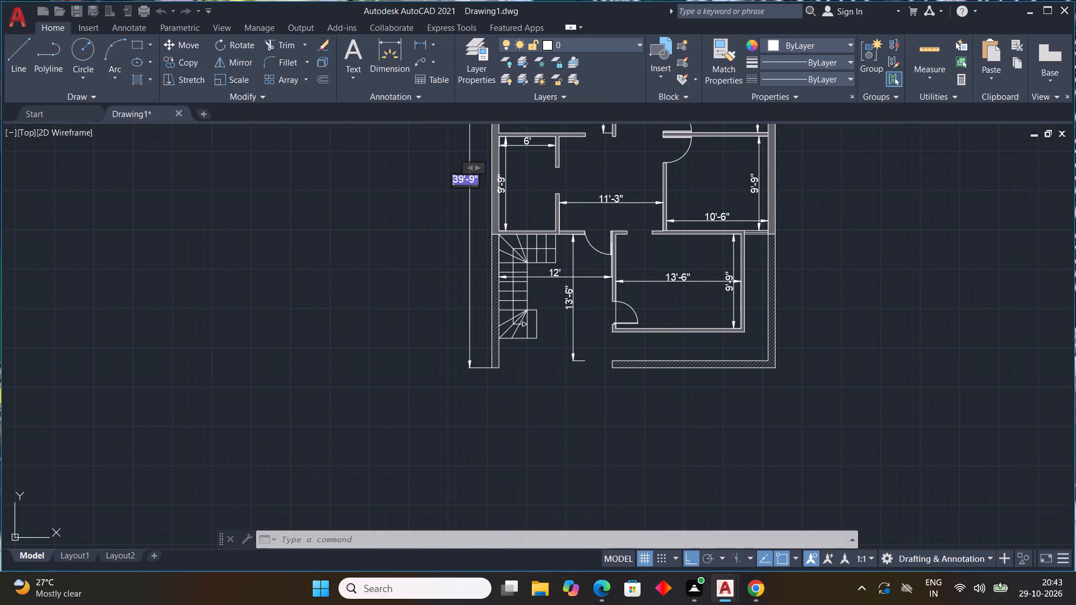
pyautogui.press('Delete')
pyautogui.write('40')
pyautogui.press("'")
pyautogui.click(415, 206)
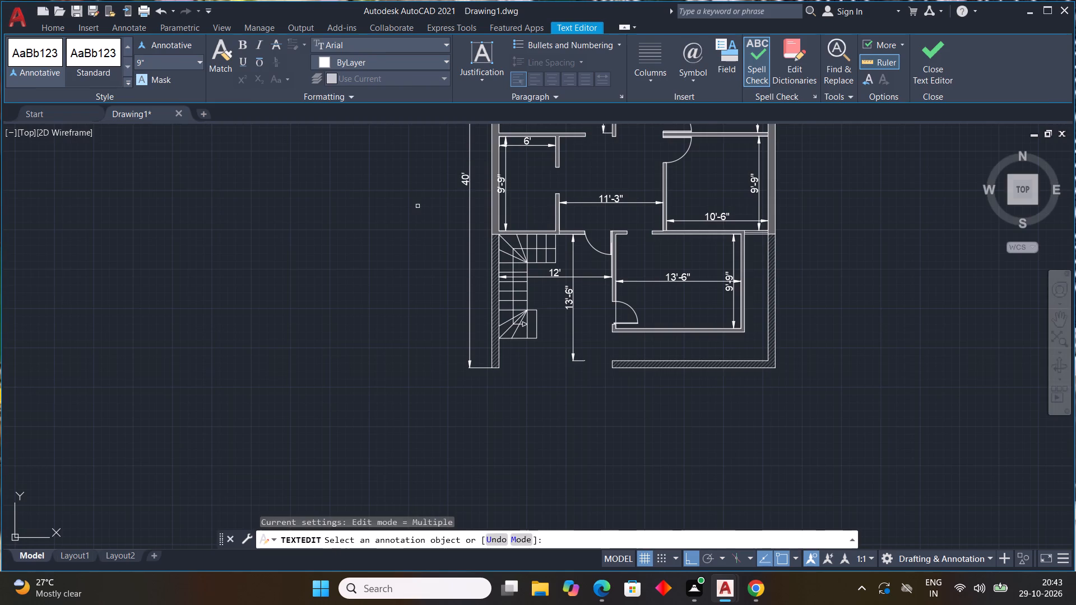
pyautogui.scroll(-4, 647, 265)
pyautogui.moveTo(743, 277); pyautogui.dragTo(619, 254, button='middle')
pyautogui.press('Escape')
pyautogui.press('Escape')
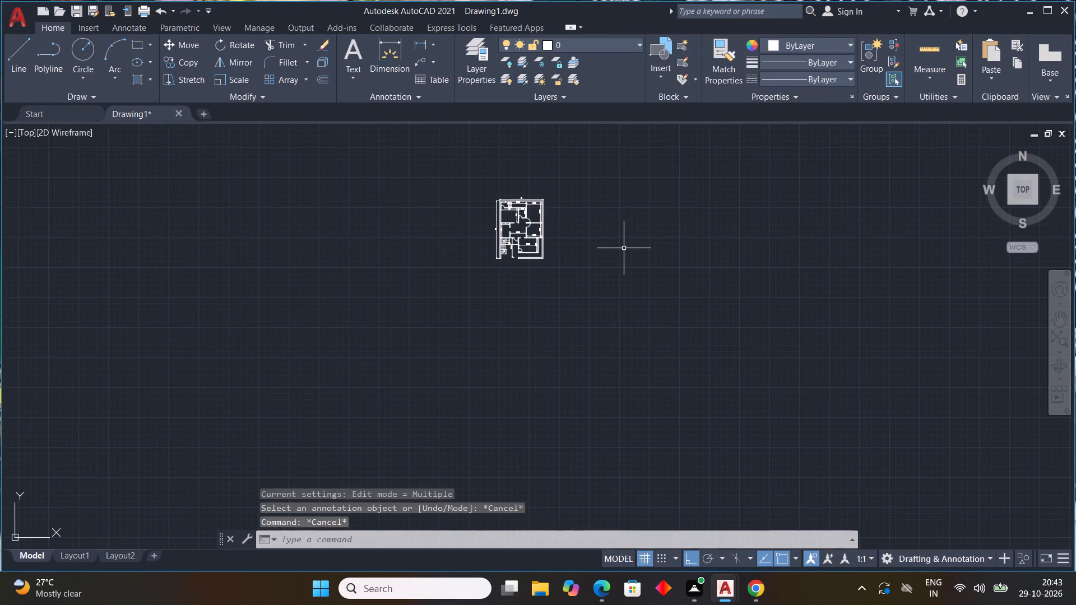
pyautogui.press('Escape')
pyautogui.press('Escape')
pyautogui.press('Escape')
# Add the multiline text label BED ROOM inside the upper-left 12' by 9'-9" room.
pyautogui.click(353, 55)
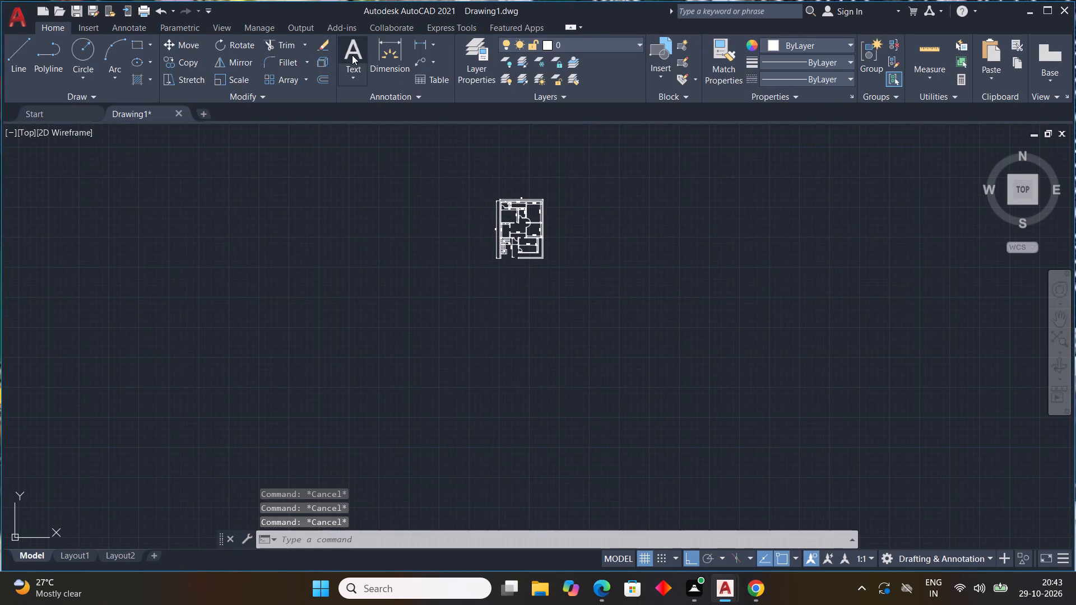
pyautogui.scroll(3, 535, 245)
pyautogui.moveTo(497, 197); pyautogui.dragTo(553, 347, button='middle')
pyautogui.scroll(1, 453, 268)
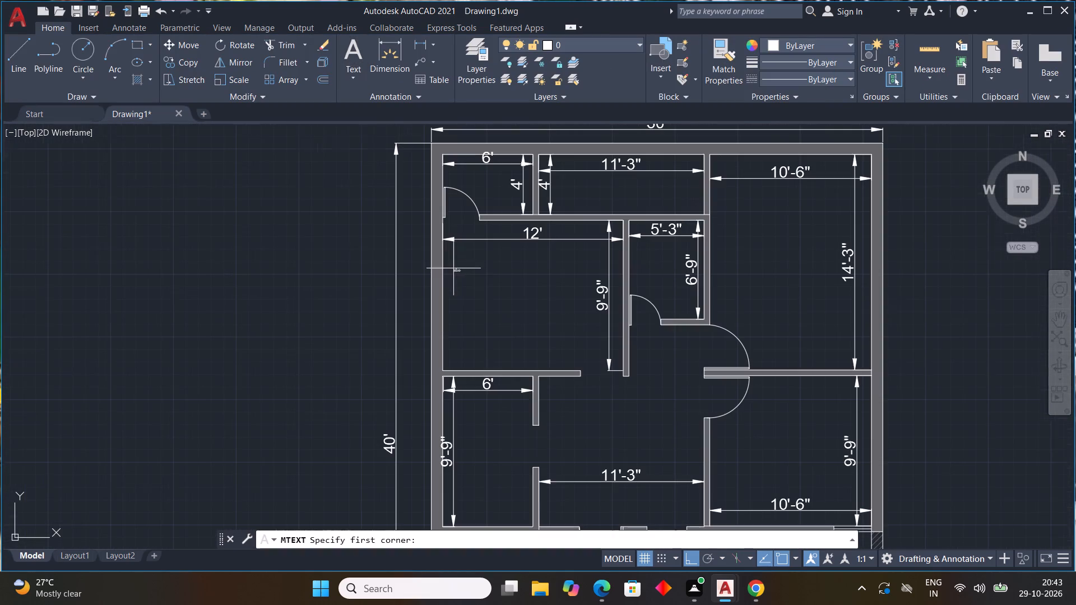
pyautogui.scroll(1, 453, 268)
pyautogui.click(473, 267)
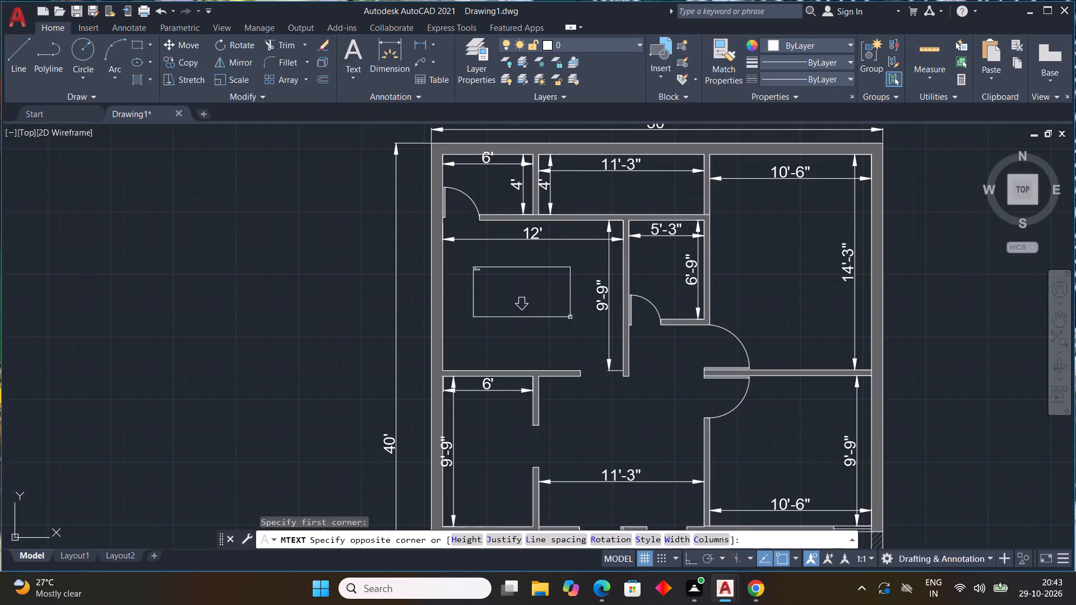
pyautogui.click(579, 315)
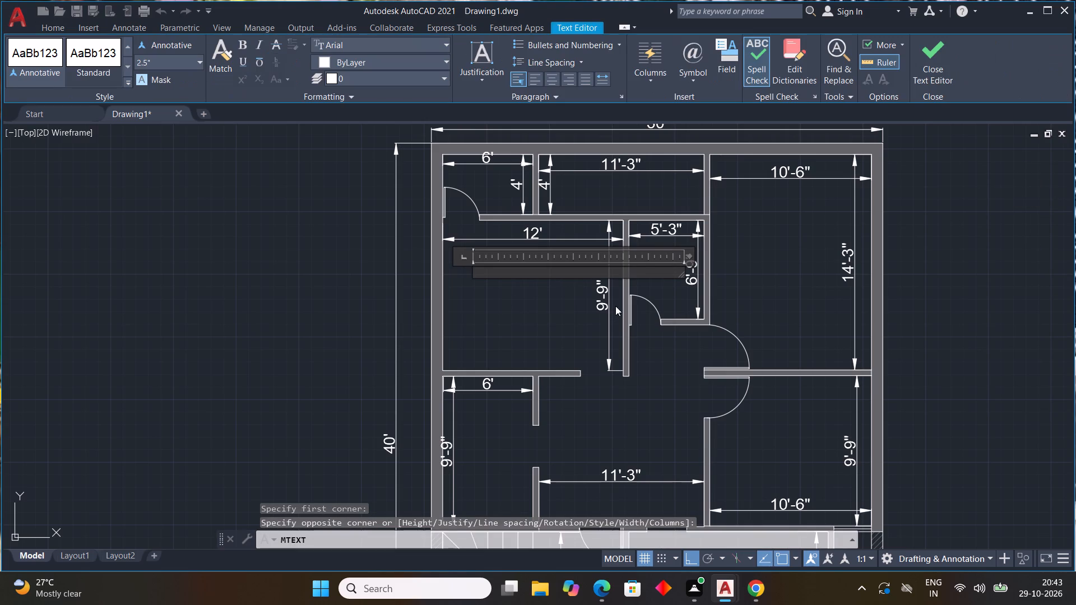
pyautogui.press('b')
pyautogui.press('e')
pyautogui.press('d')
pyautogui.press('space')
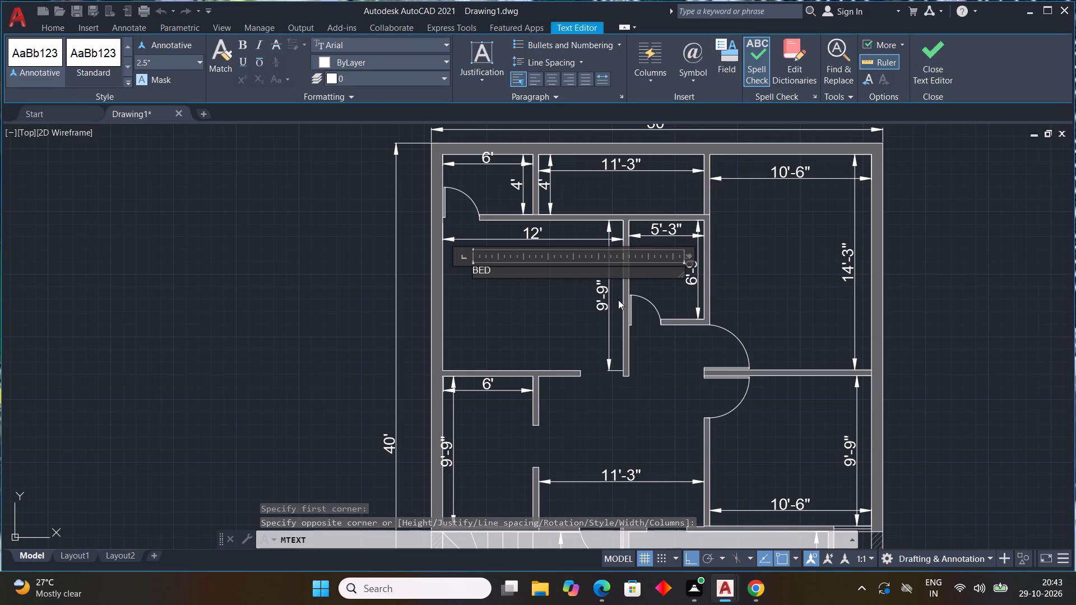
pyautogui.press('r')
pyautogui.press('o')
pyautogui.press('o')
pyautogui.press('o')
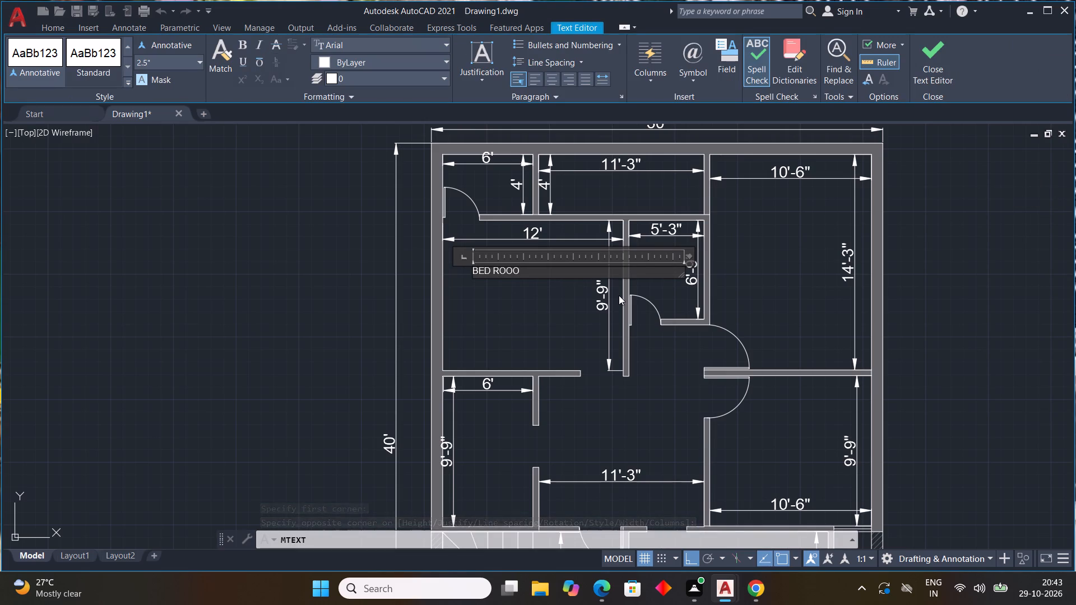
pyautogui.press('BackSpace')
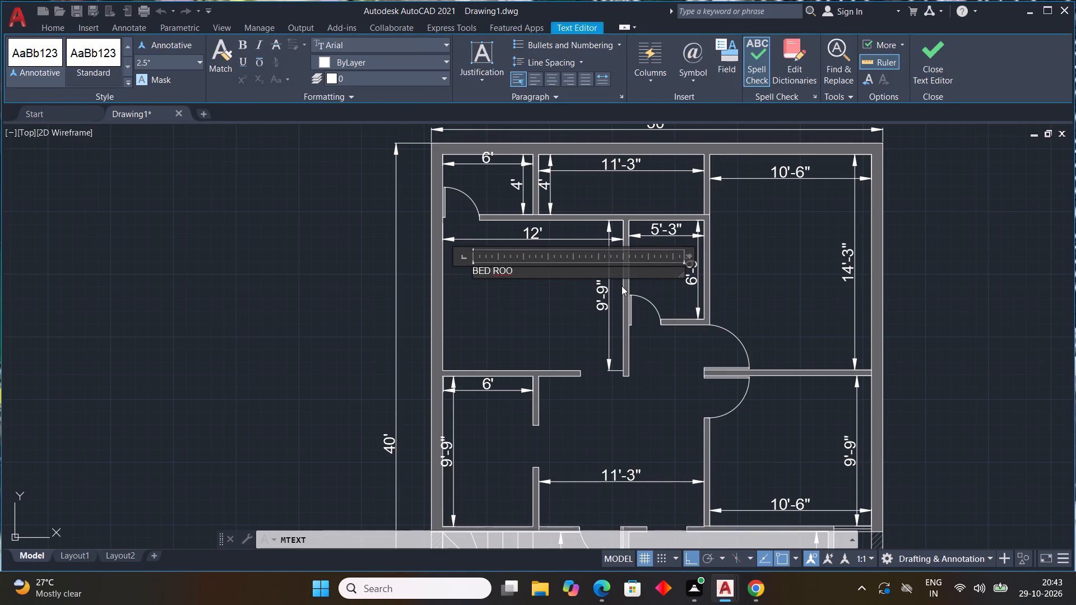
pyautogui.press('m')
pyautogui.click(537, 310)
# Set the BED ROOM label's text height to 9".
pyautogui.click(486, 268)
pyautogui.rightClick(476, 261)
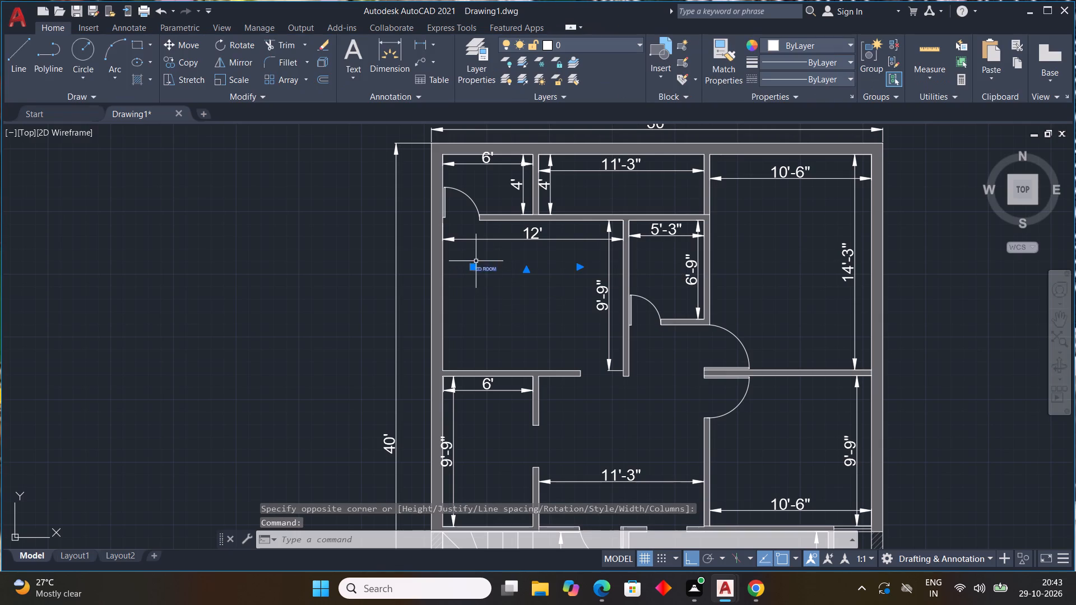
pyautogui.click(531, 543)
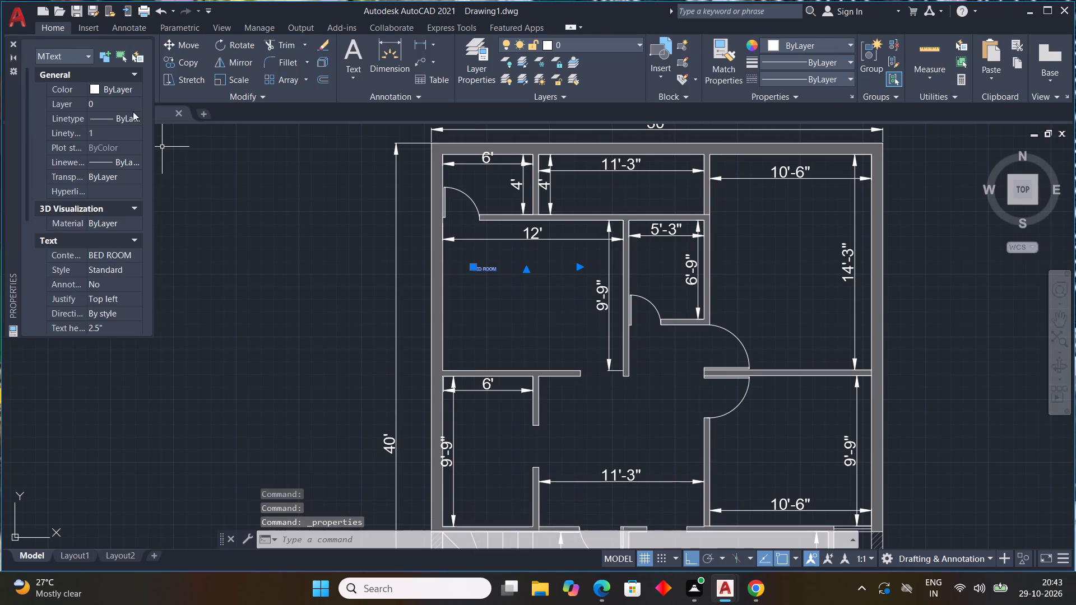
pyautogui.scroll(-3, 133, 111)
pyautogui.moveTo(111, 131); pyautogui.dragTo(102, 132)
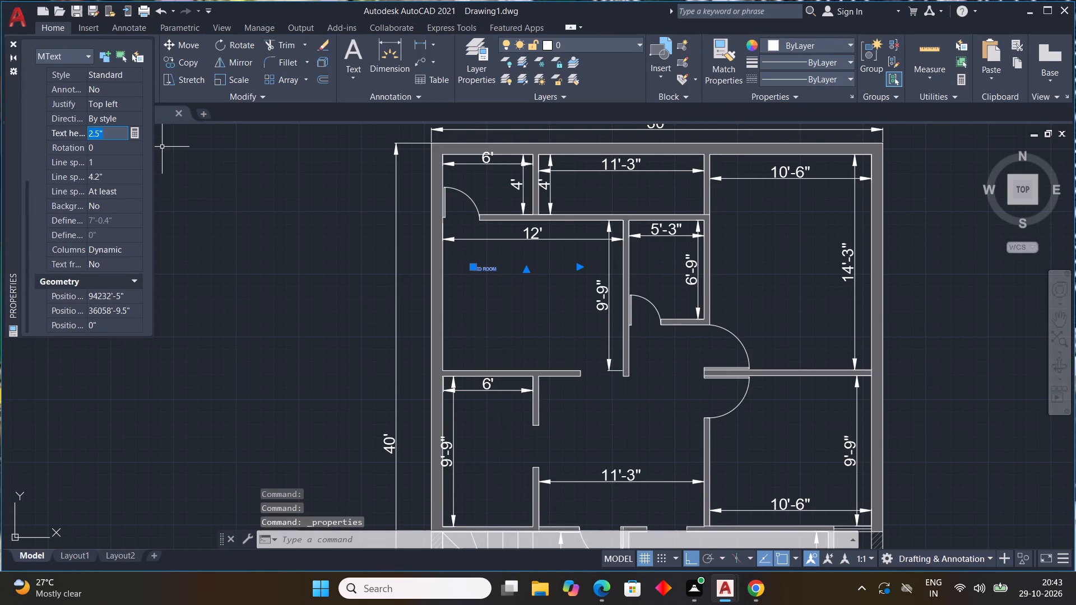
pyautogui.moveTo(102, 132); pyautogui.dragTo(73, 138)
pyautogui.moveTo(109, 132); pyautogui.dragTo(66, 132)
pyautogui.press('9')
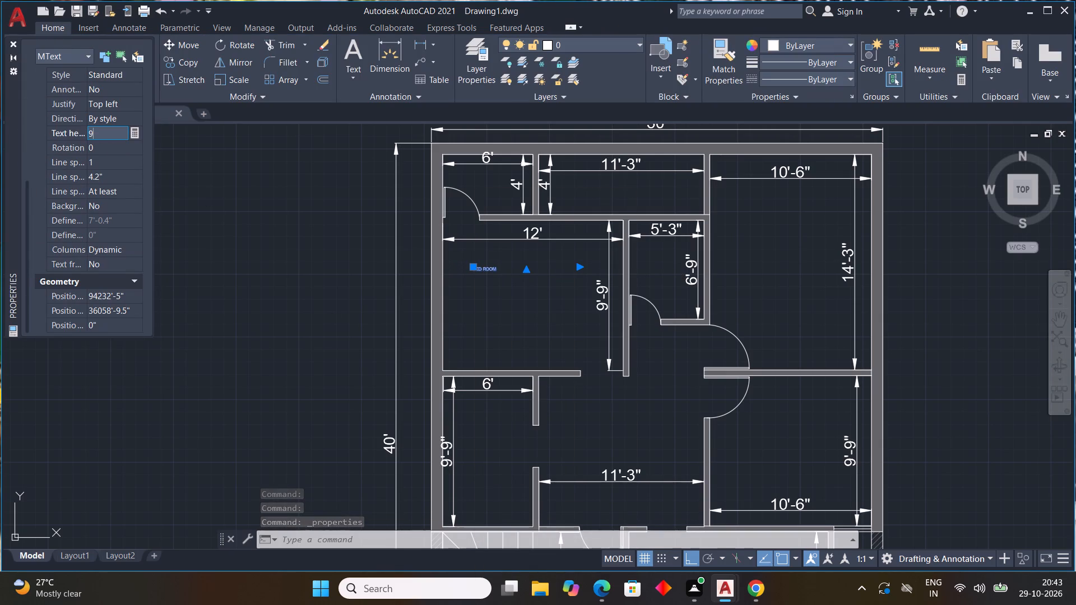
pyautogui.hotkey('shift', '"')
pyautogui.press('Return')
pyautogui.press('Escape')
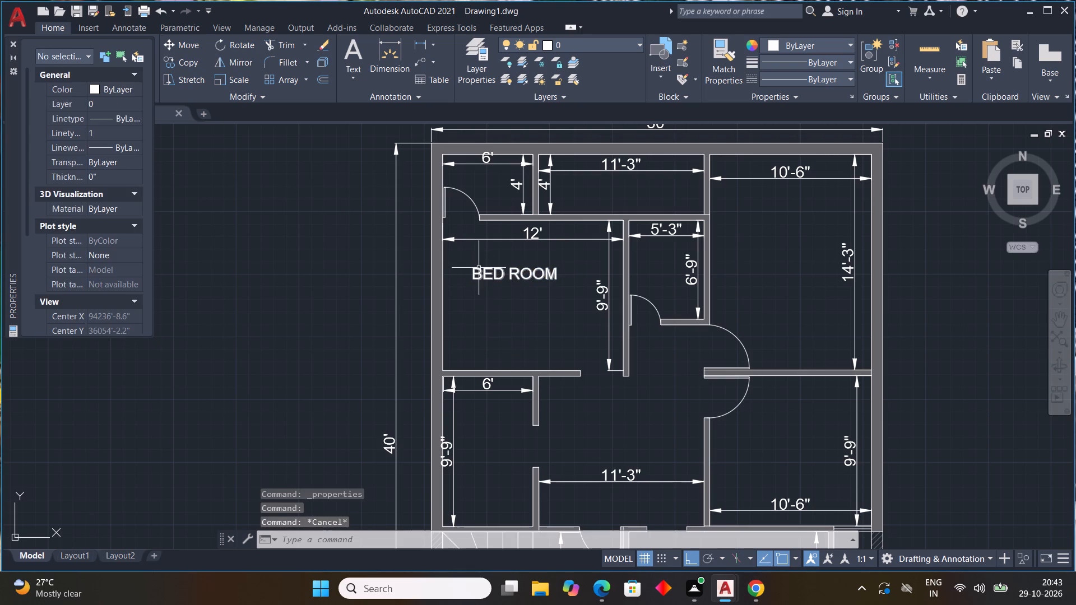
# With Ortho off, copy the BED ROOM label into the 11'-3" by 4', 6' by 4', 10'-6" by 14'-3" and 5'-3" by 6'-9" rooms.
pyautogui.click(485, 271)
pyautogui.press('c')
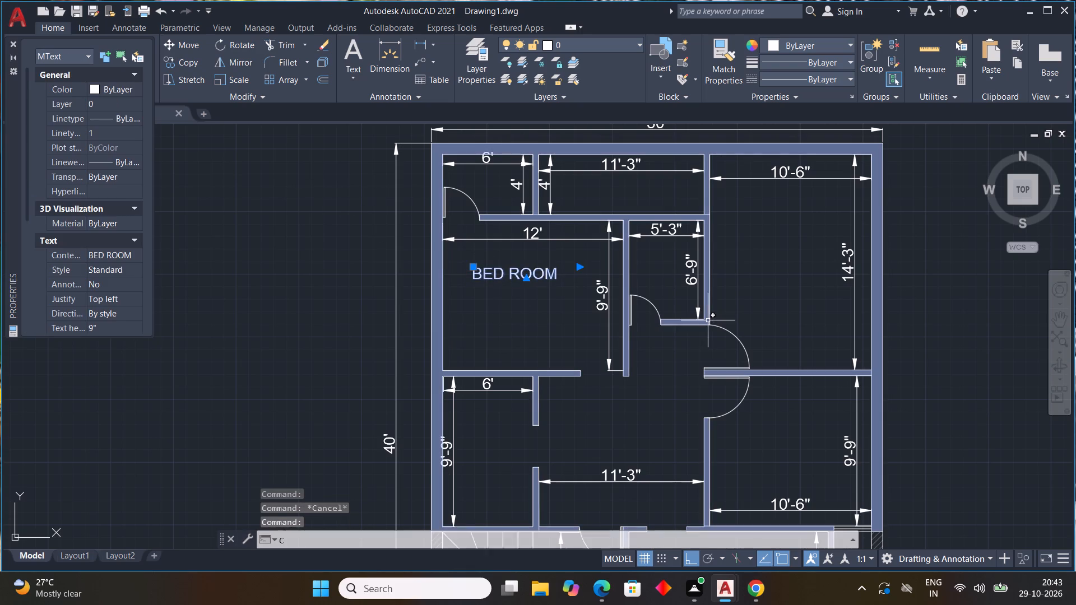
pyautogui.write('O')
pyautogui.press('space')
pyautogui.click(512, 279)
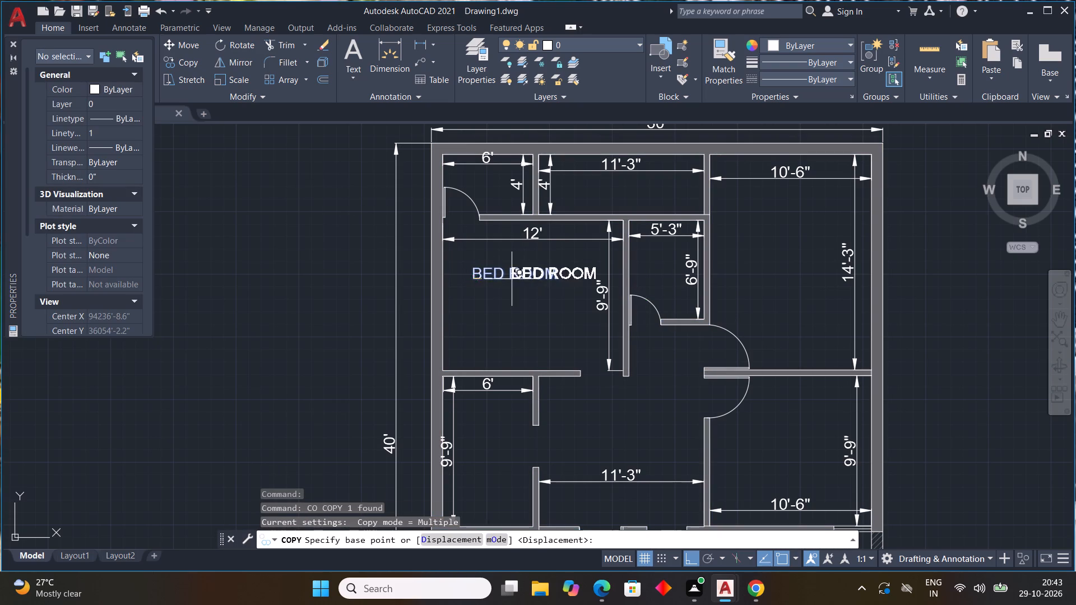
pyautogui.press('F8')
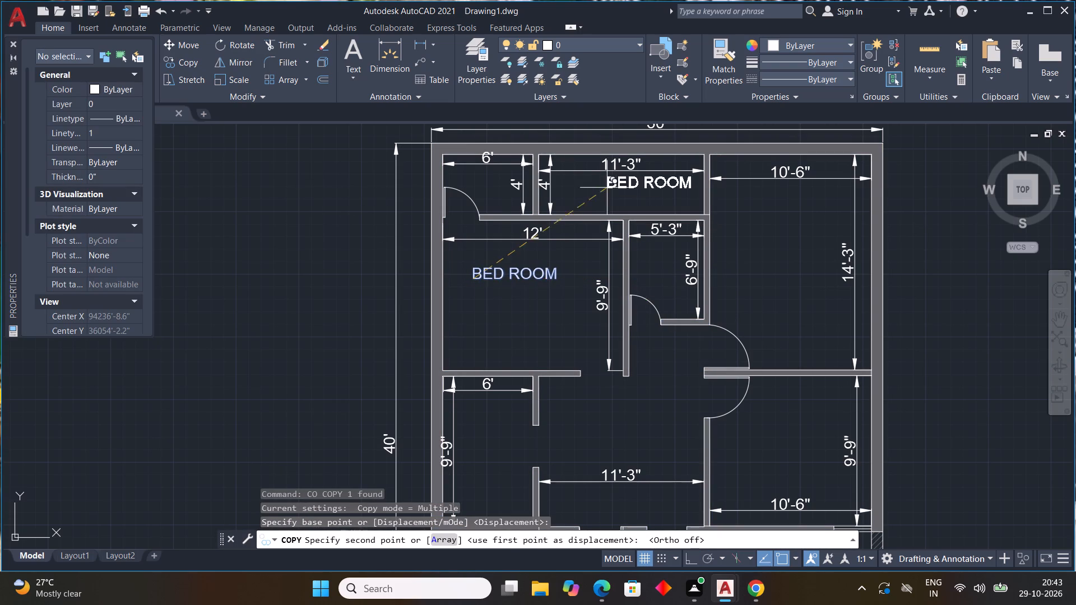
pyautogui.click(583, 196)
pyautogui.scroll(2, 463, 186)
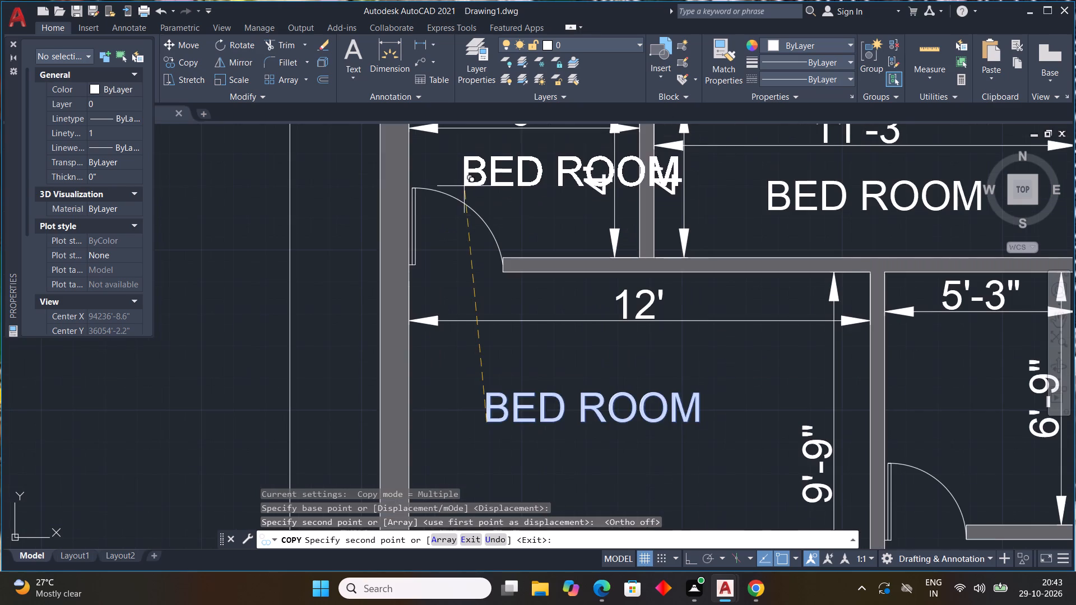
pyautogui.click(474, 178)
pyautogui.scroll(-3, 487, 194)
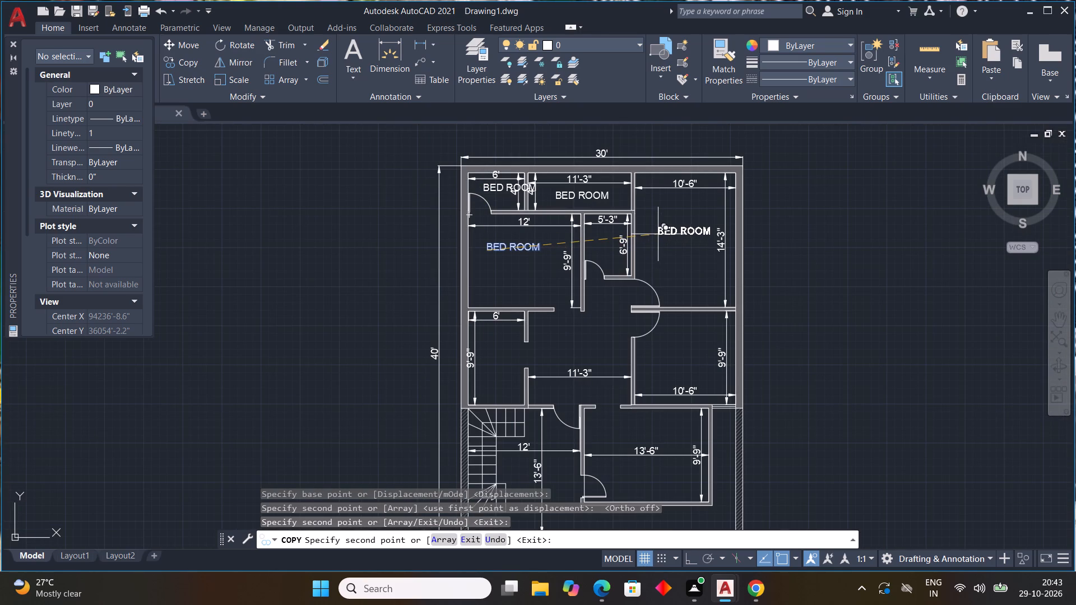
pyautogui.click(658, 234)
pyautogui.scroll(3, 584, 254)
pyautogui.click(614, 194)
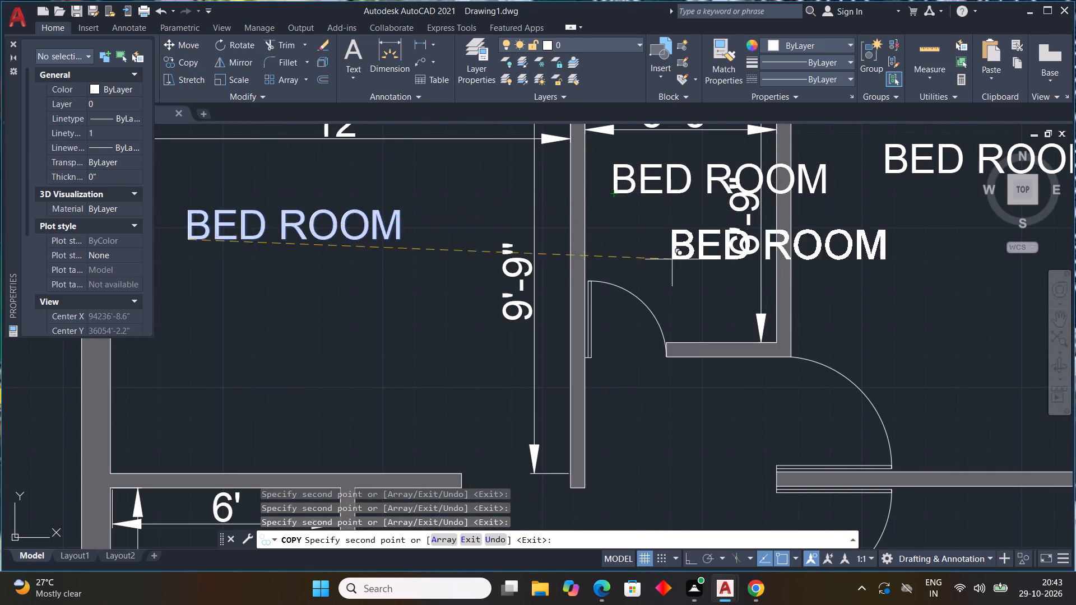
# Copy the BED ROOM label into the central 11'-3" hall, the 10'-6" by 9'-9" room and the 6' by 9'-9" room.
pyautogui.scroll(-2, 674, 276)
pyautogui.moveTo(674, 254); pyautogui.dragTo(639, 133, button='middle')
pyautogui.middleClick(639, 133)
pyautogui.click(563, 295)
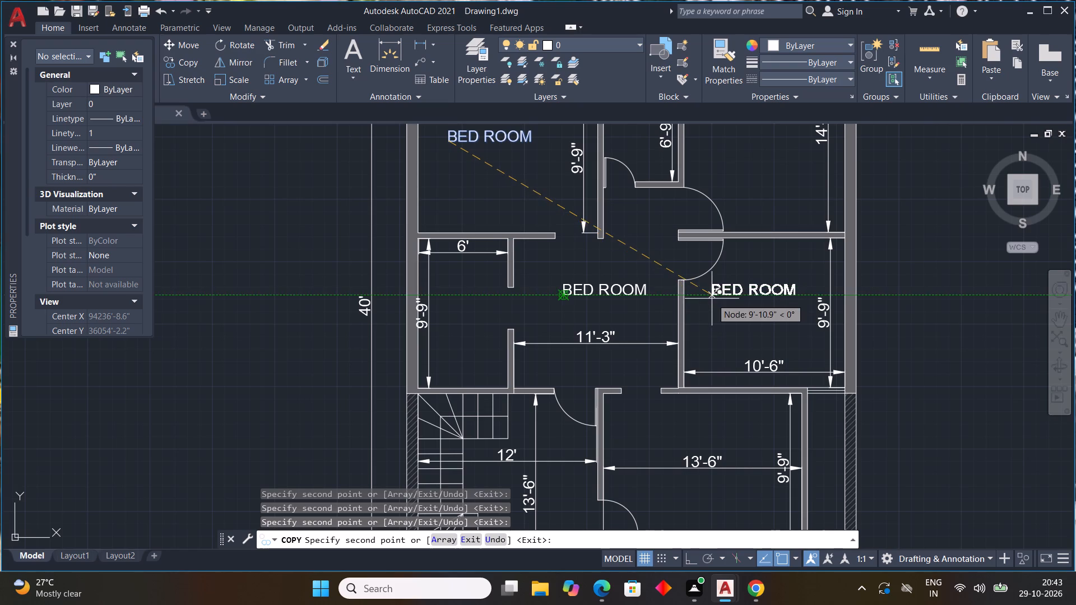
pyautogui.click(712, 299)
pyautogui.click(441, 315)
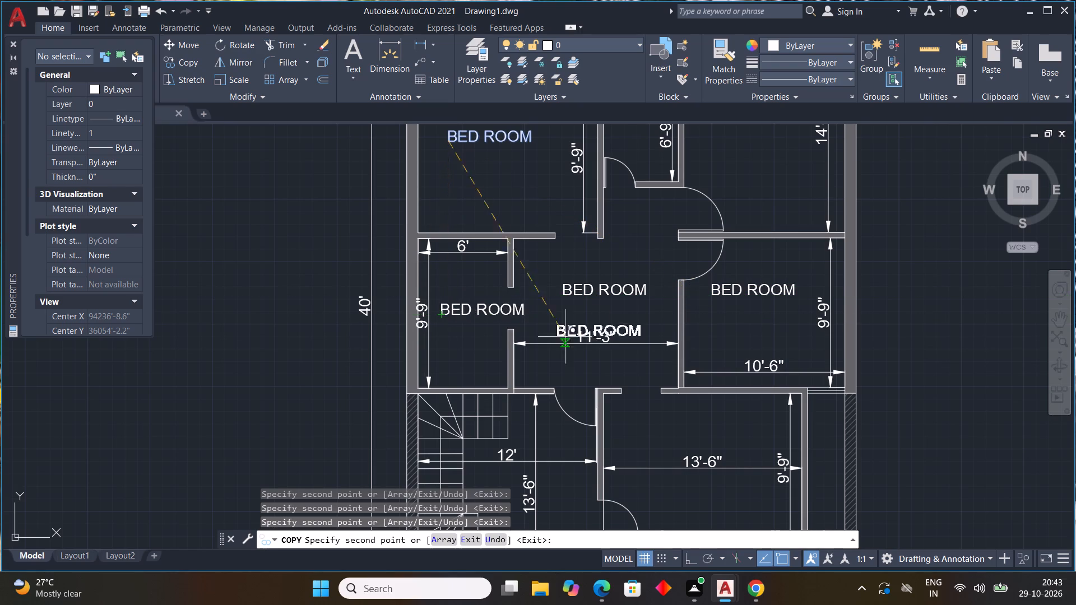
# Copy the BED ROOM label into the 13'-6" by 9'-9" room, the strip below that room and the area below the staircase.
pyautogui.moveTo(581, 320); pyautogui.dragTo(525, 179, button='middle')
pyautogui.click(599, 298)
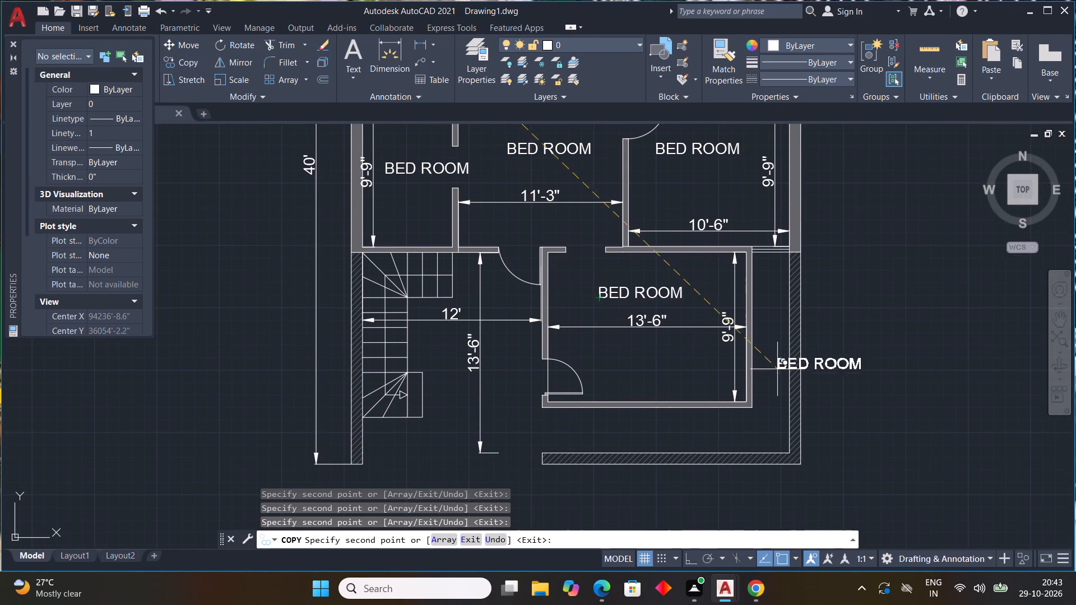
pyautogui.moveTo(773, 370); pyautogui.dragTo(683, 238, button='middle')
pyautogui.scroll(-1, 773, 370)
pyautogui.scroll(1, 595, 353)
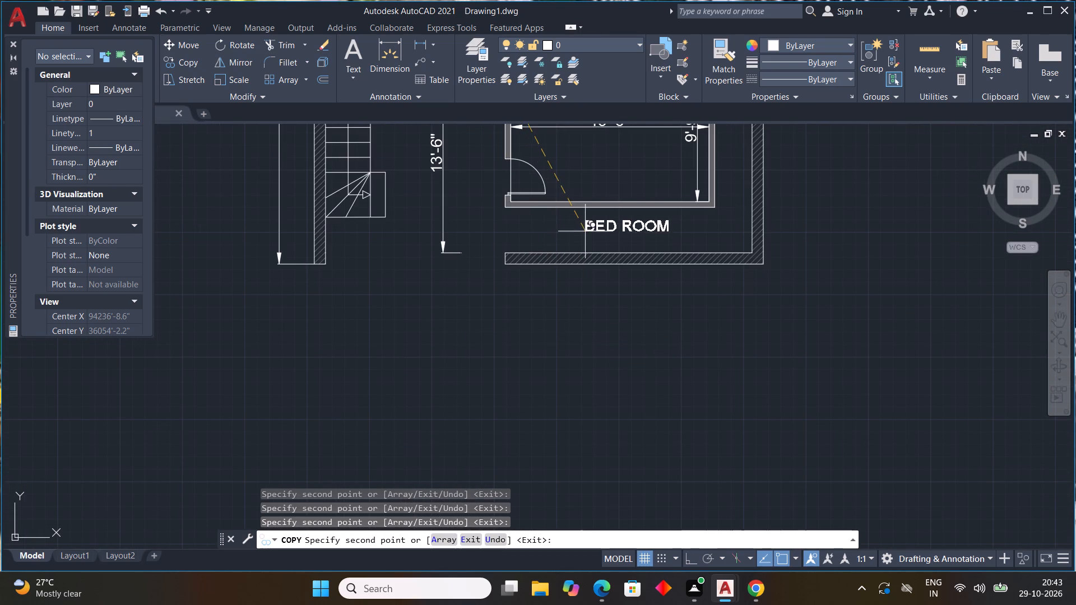
pyautogui.click(585, 231)
pyautogui.moveTo(666, 308); pyautogui.dragTo(797, 457, button='middle')
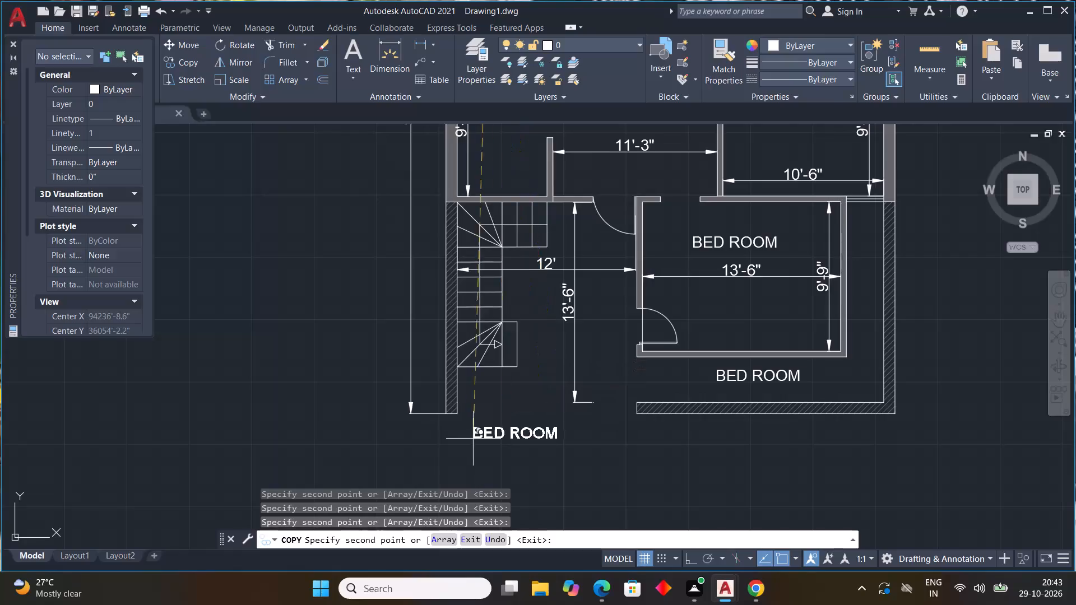
pyautogui.moveTo(484, 432); pyautogui.dragTo(554, 389, button='middle')
pyautogui.click(550, 347)
pyautogui.moveTo(614, 420); pyautogui.dragTo(607, 441, button='middle')
pyautogui.scroll(-2, 614, 420)
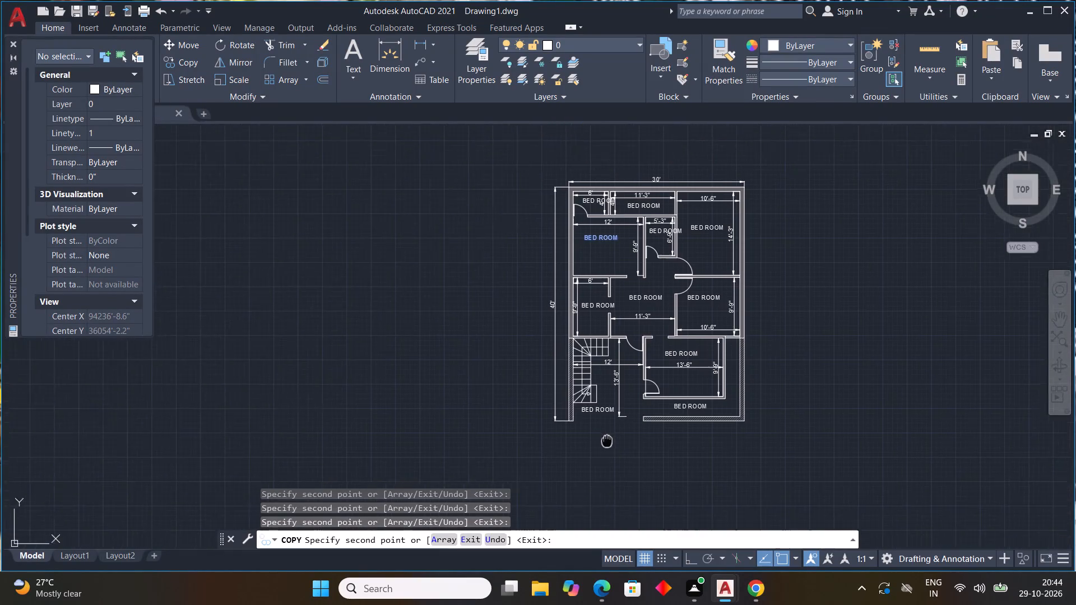
pyautogui.moveTo(607, 441); pyautogui.dragTo(579, 458, button='middle')
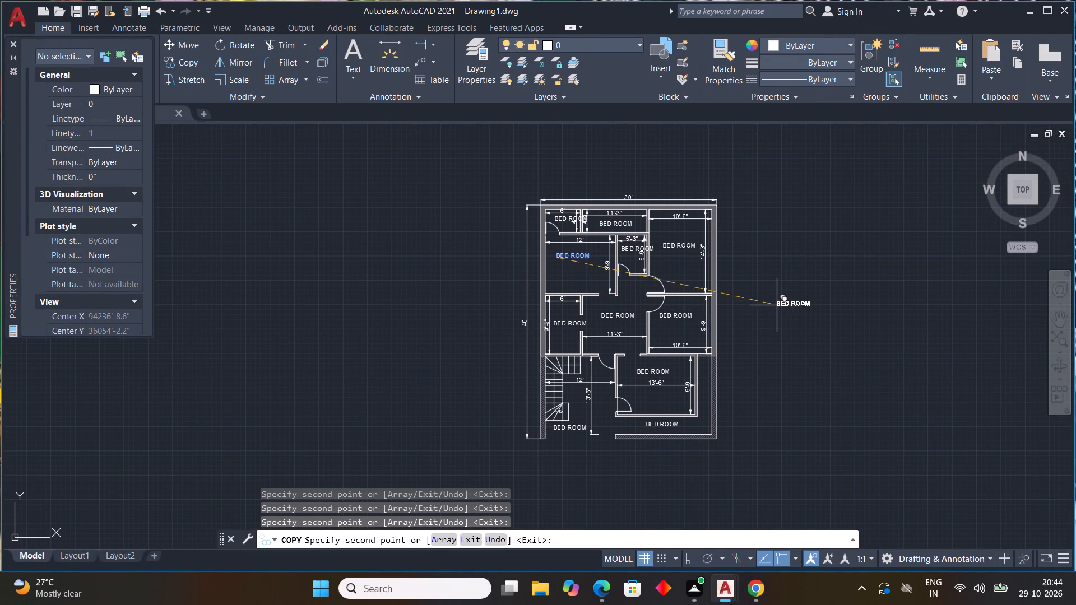
pyautogui.press('Escape')
pyautogui.press('Escape')
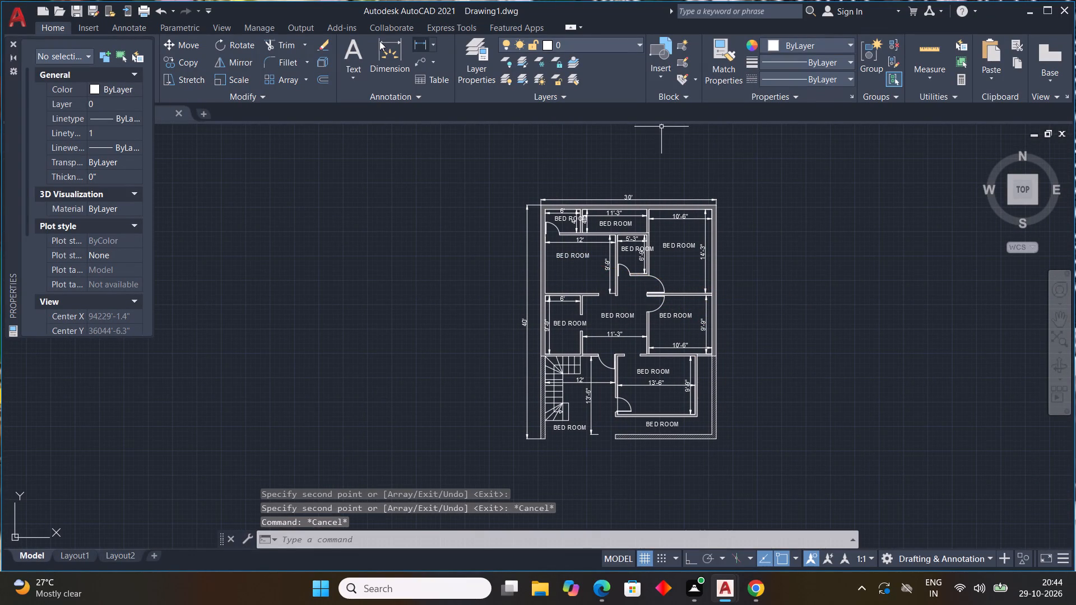
# Dimension the width of the narrow passage between the 13'-6" by 9'-9" room and the hatched right boundary wall, just below the passage's upper end.
pyautogui.click(379, 44)
pyautogui.moveTo(790, 356); pyautogui.dragTo(648, 287, button='middle')
pyautogui.scroll(3, 571, 295)
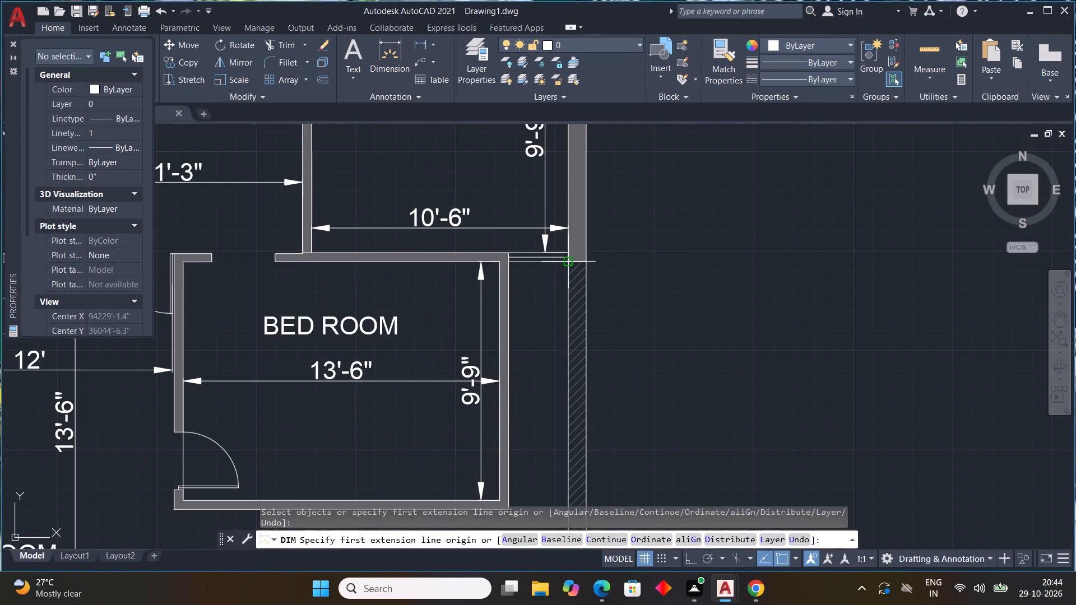
pyautogui.click(569, 264)
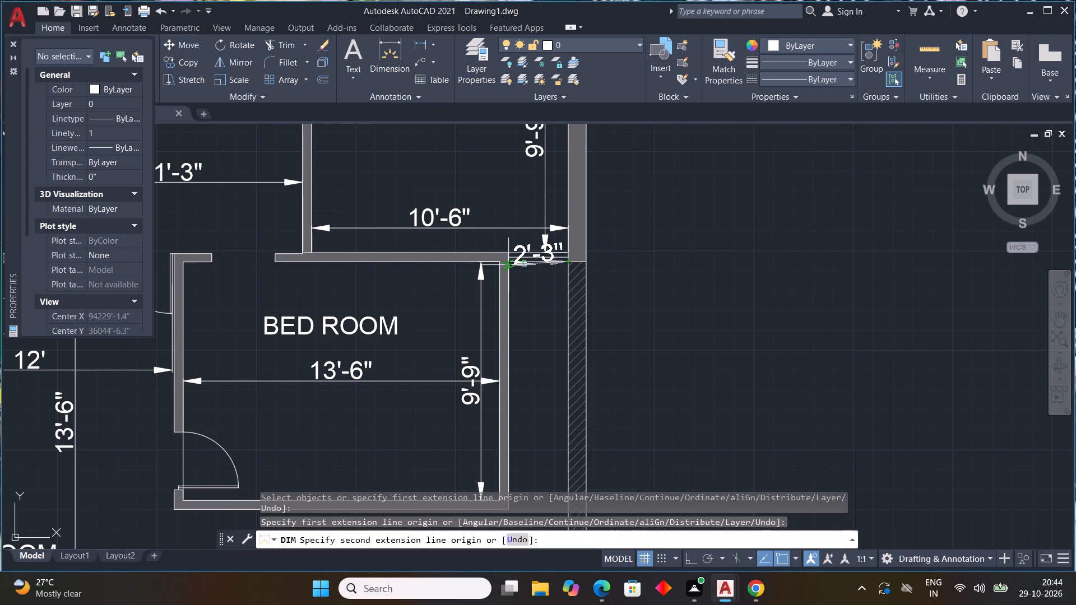
pyautogui.scroll(3, 512, 268)
pyautogui.click(498, 239)
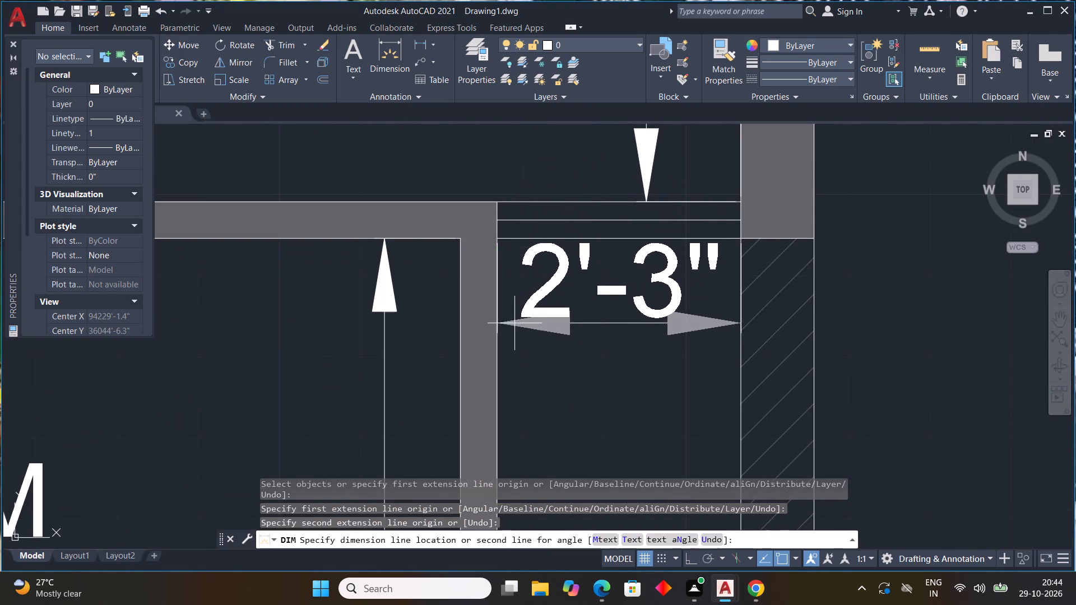
pyautogui.click(519, 342)
pyautogui.scroll(-3, 883, 326)
pyautogui.scroll(-2, 940, 328)
pyautogui.middleClick(940, 328)
pyautogui.moveTo(935, 327); pyautogui.dragTo(844, 297, button='middle')
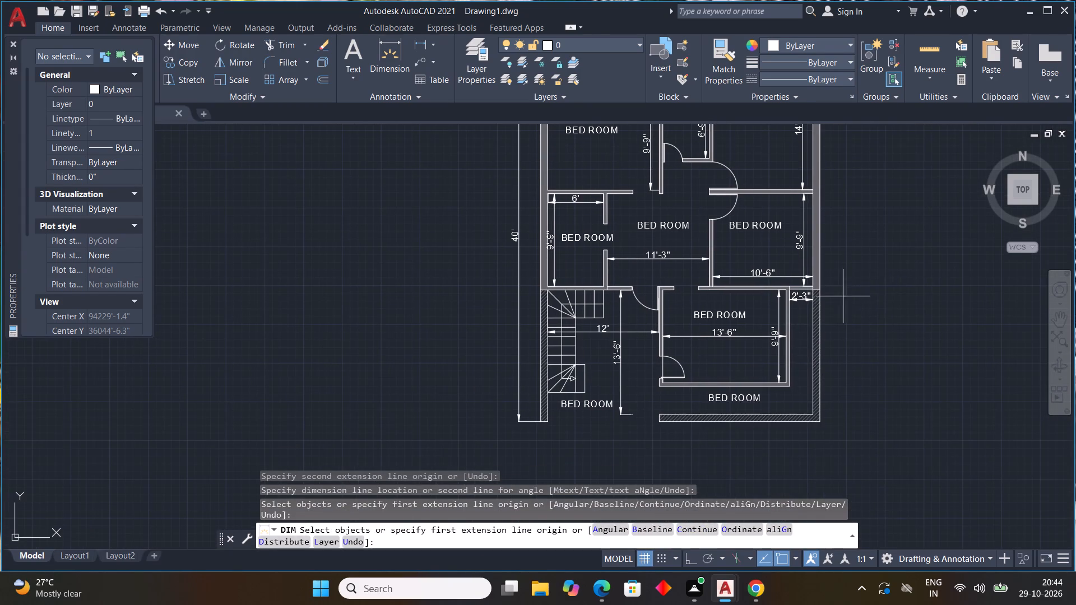
pyautogui.press('Escape')
pyautogui.press('Escape')
# Change the BED ROOM label in the strip below the 13'-6" by 9'-9" room to LAWN.
pyautogui.moveTo(777, 347); pyautogui.dragTo(671, 178, button='middle')
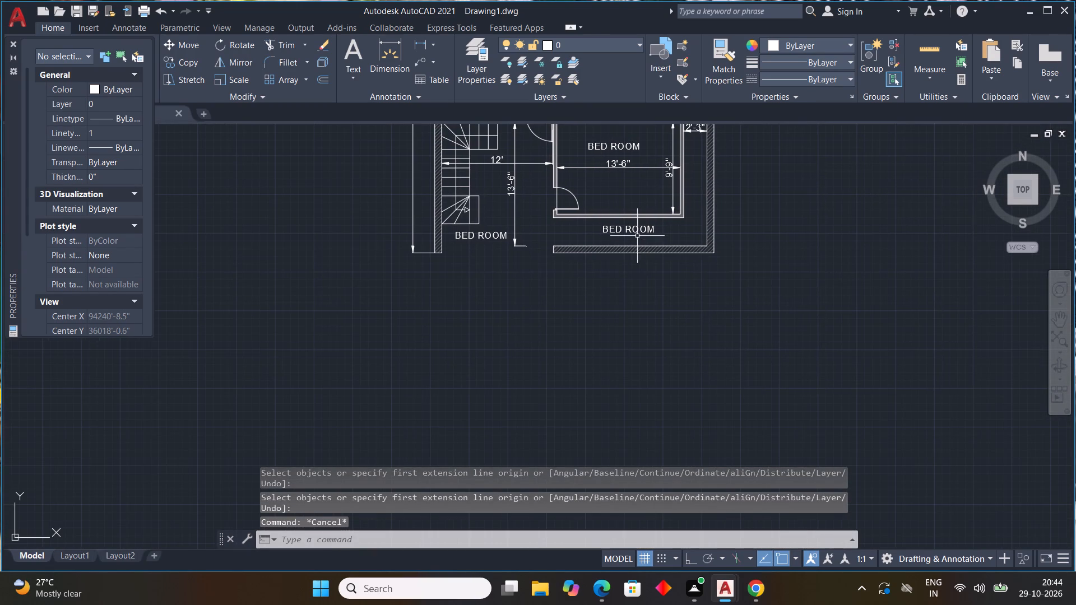
pyautogui.press('Escape')
pyautogui.press('Escape')
pyautogui.doubleClick(640, 229)
pyautogui.scroll(3, 666, 234)
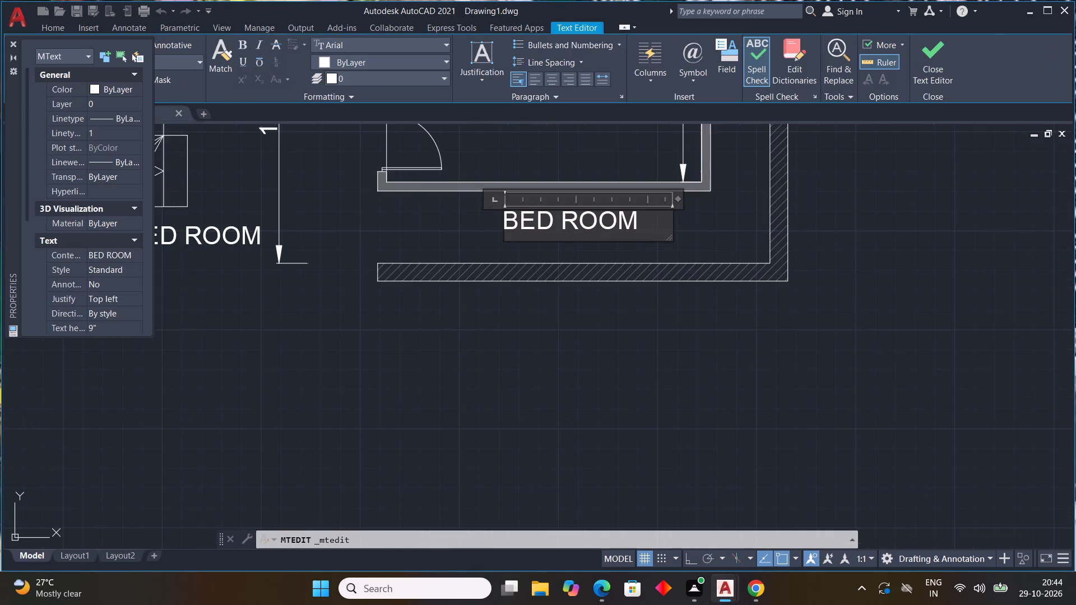
pyautogui.click(656, 227)
pyautogui.press('BackSpace')
pyautogui.press('BackSpace')
pyautogui.press('BackSpace')
pyautogui.press('BackSpace')
pyautogui.press('BackSpace')
pyautogui.press('BackSpace')
pyautogui.press('BackSpace')
pyautogui.press('BackSpace')
pyautogui.press('BackSpace')
pyautogui.press('BackSpace')
pyautogui.press('BackSpace')
pyautogui.press('BackSpace')
pyautogui.press('BackSpace')
pyautogui.press('BackSpace')
pyautogui.press('BackSpace')
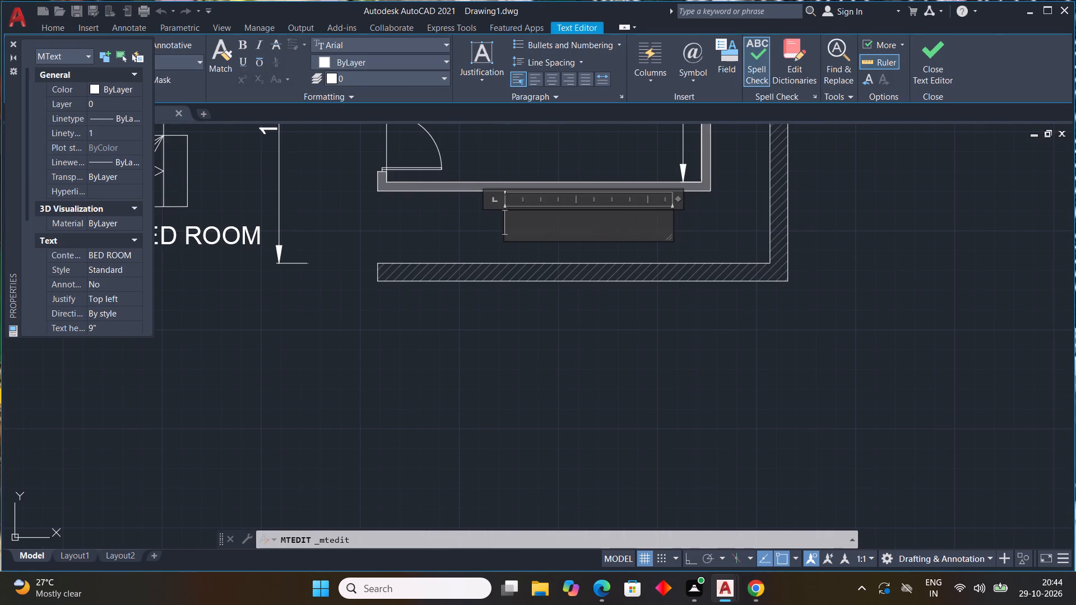
pyautogui.write('LAWM')
pyautogui.press('BackSpace')
pyautogui.press('n')
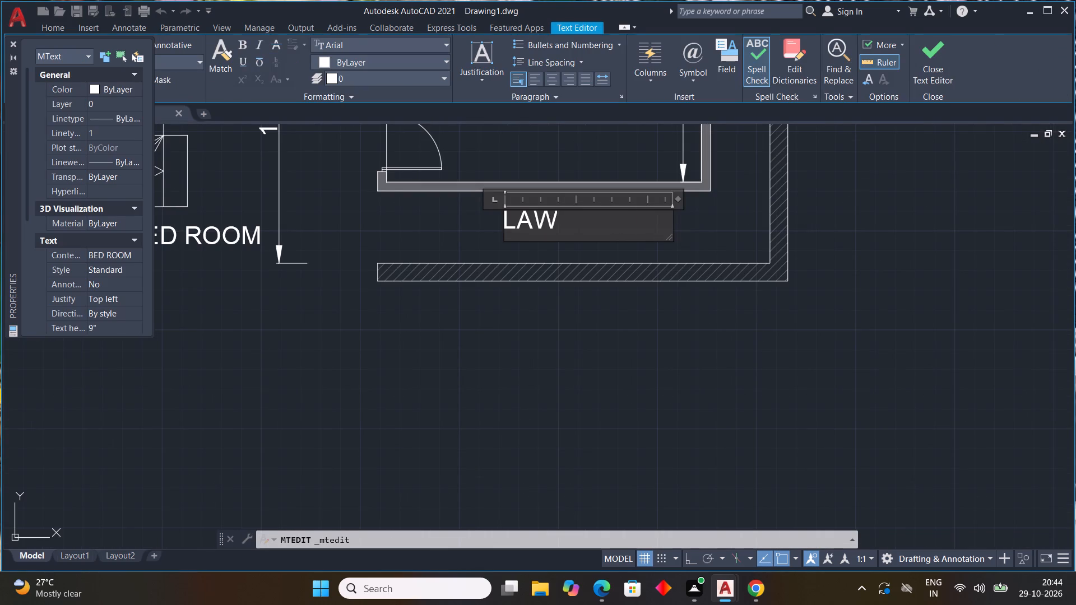
pyautogui.click(729, 199)
# Change the BED ROOM label below the staircase to PORCH.
pyautogui.scroll(-2, 732, 240)
pyautogui.moveTo(727, 246); pyautogui.dragTo(754, 261, button='middle')
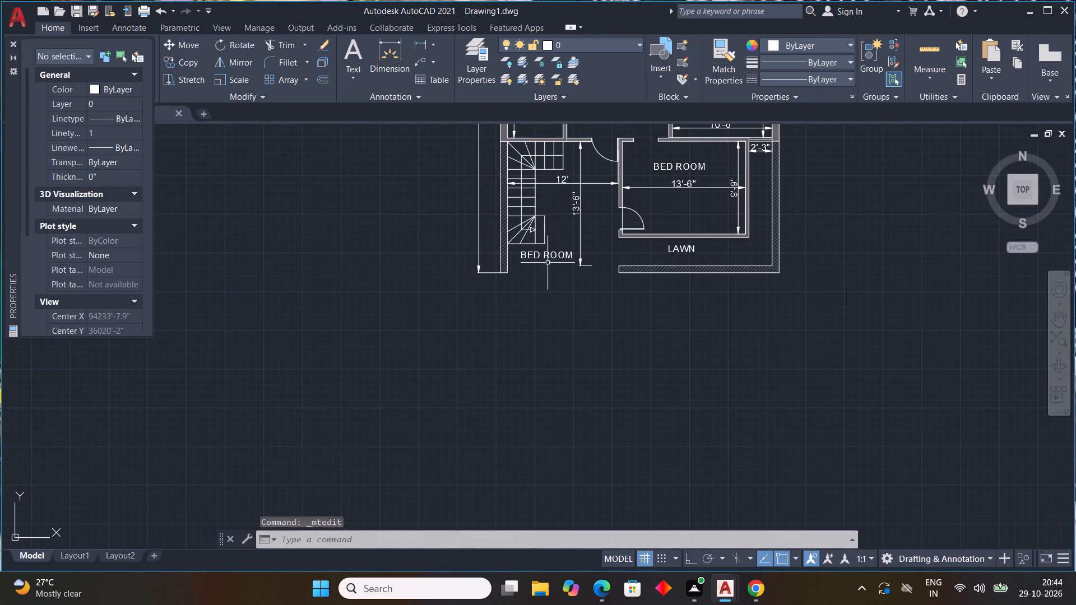
pyautogui.doubleClick(550, 258)
pyautogui.scroll(3, 555, 258)
pyautogui.moveTo(644, 243); pyautogui.dragTo(339, 246)
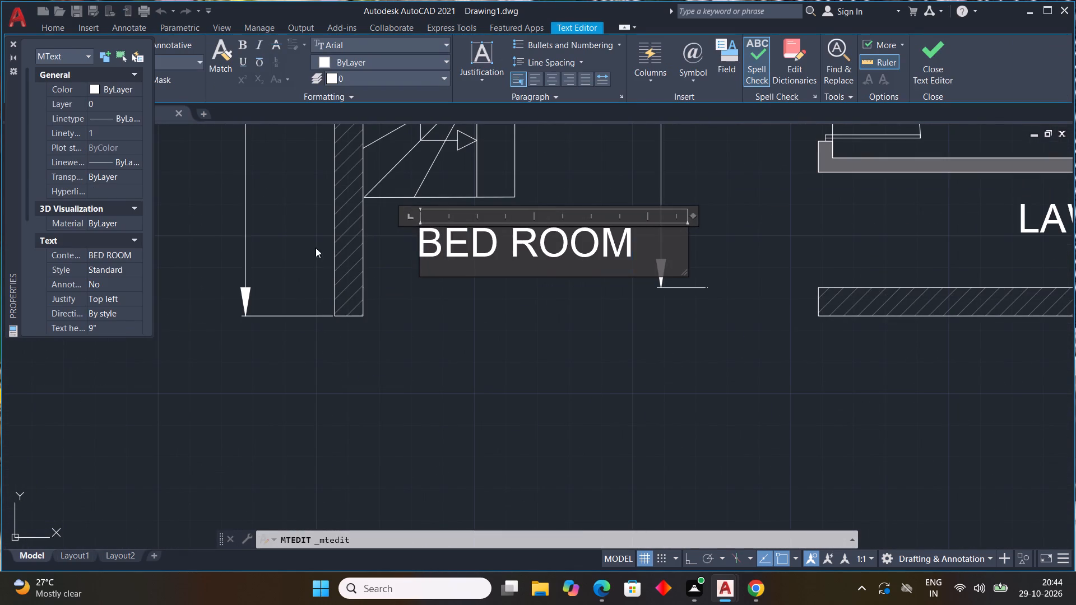
pyautogui.press('Delete')
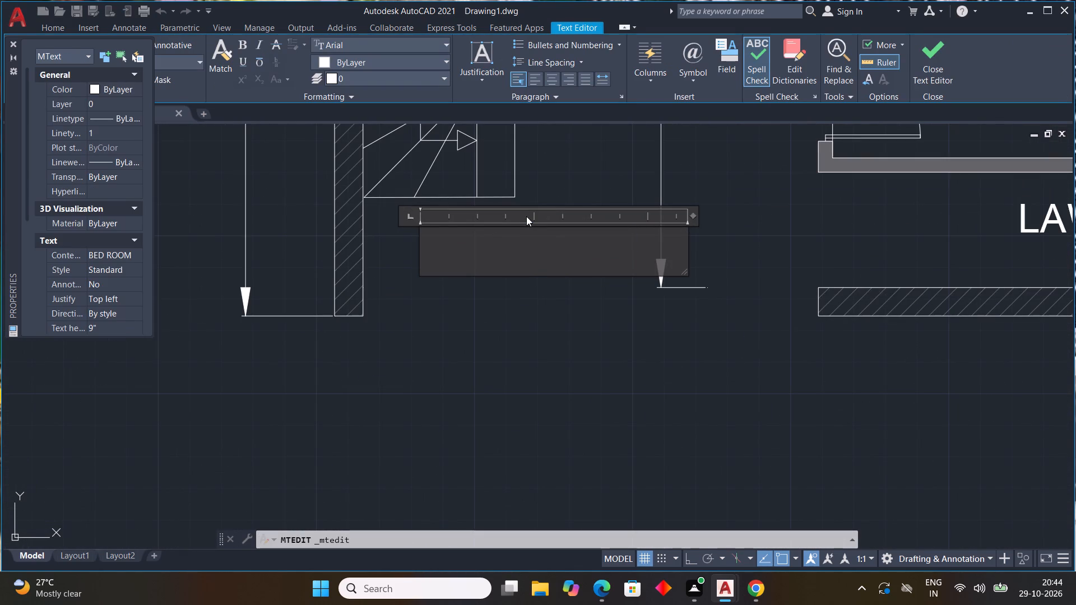
pyautogui.write('PORCJ')
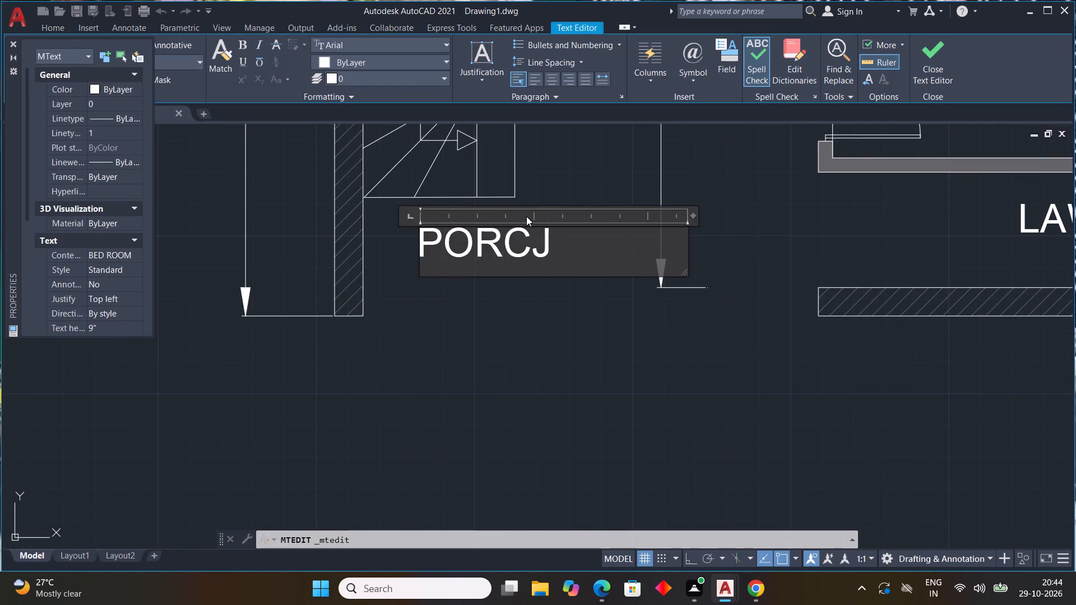
pyautogui.press('BackSpace')
pyautogui.press('h')
pyautogui.click(487, 317)
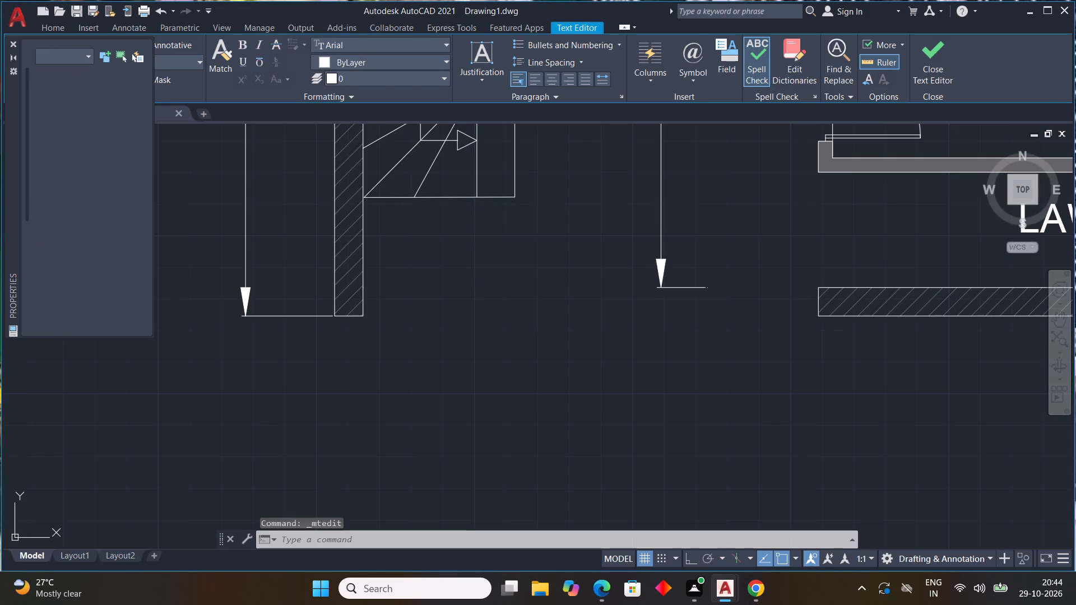
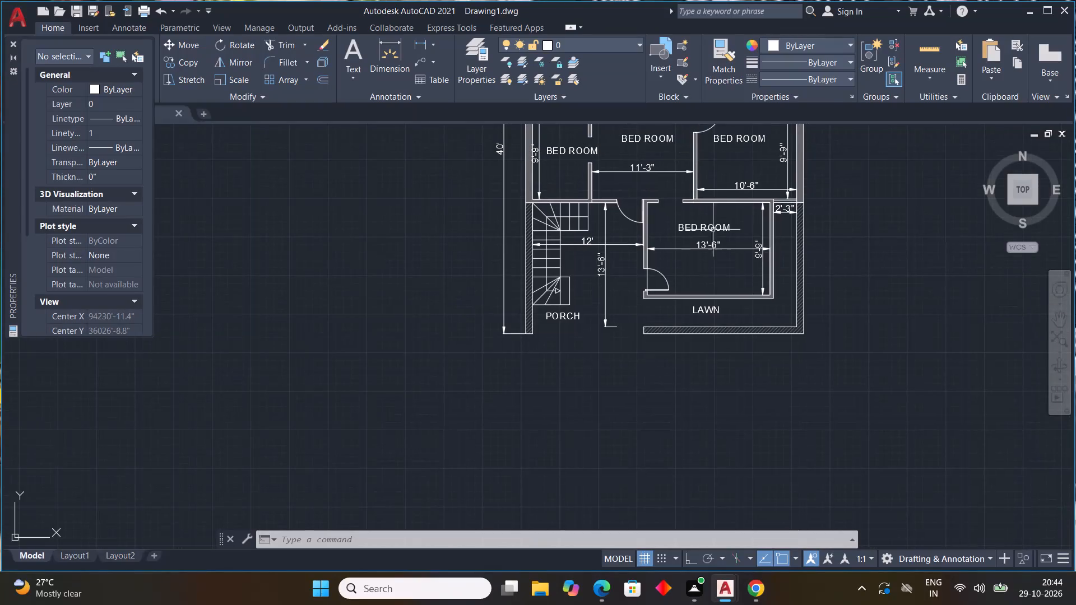
# Change the BED ROOM label in the 13'-6" by 9'-9" room to DRAWING ROOM, split over two lines.
pyautogui.scroll(2, 716, 230)
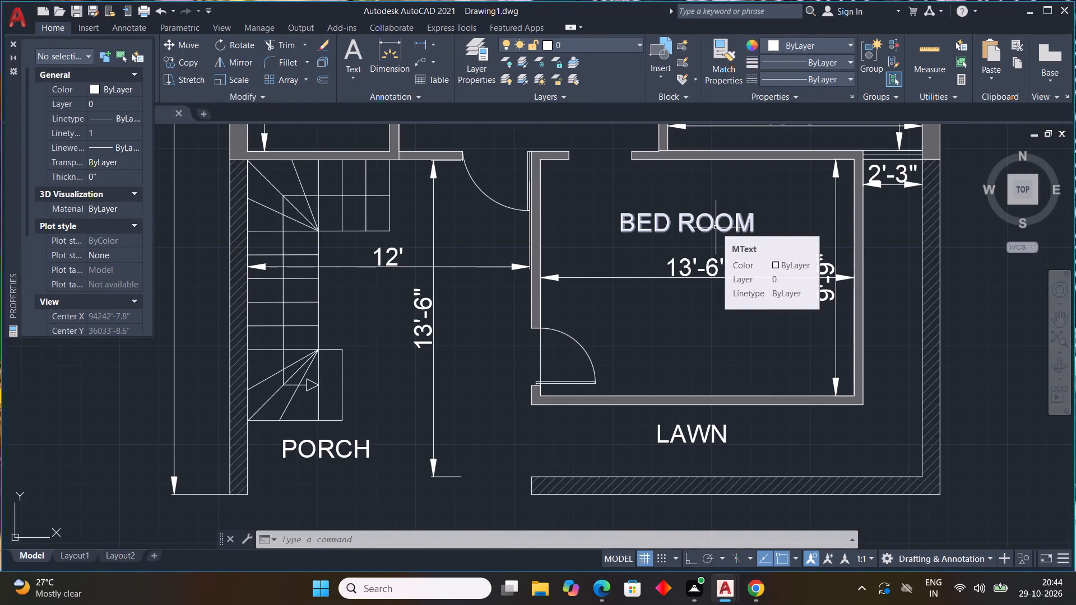
pyautogui.doubleClick(721, 227)
pyautogui.moveTo(766, 229); pyautogui.dragTo(219, 232)
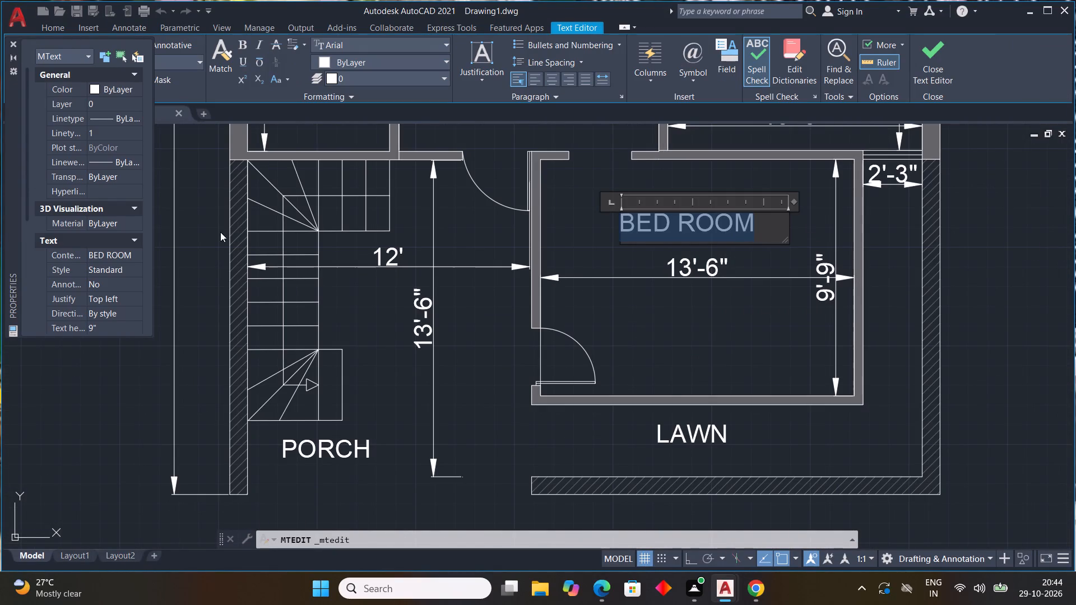
pyautogui.press('Delete')
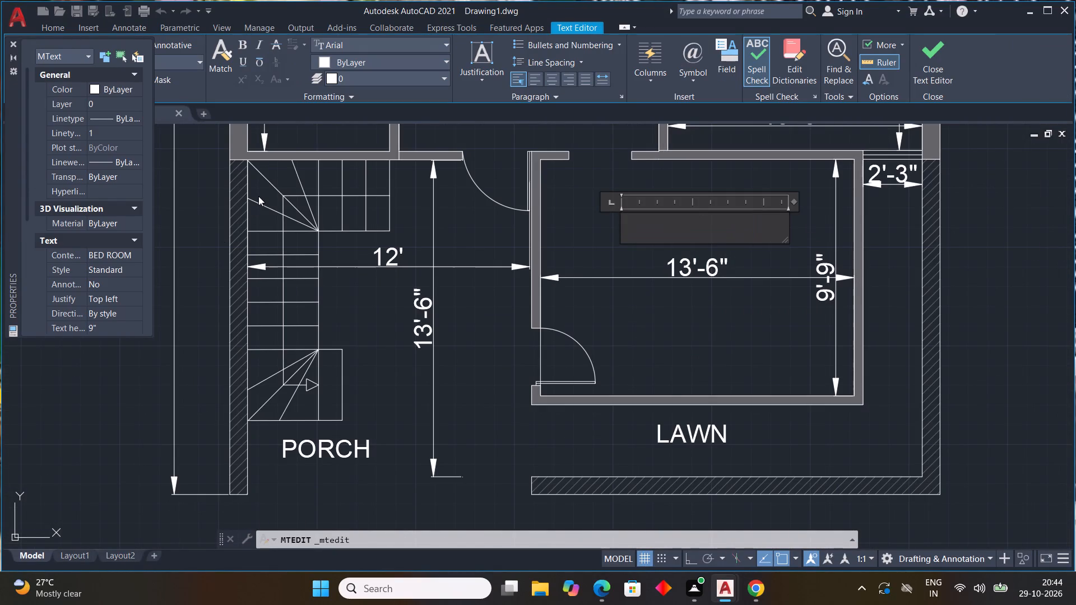
pyautogui.press('r')
pyautogui.press('BackSpace')
pyautogui.write('DRAWING')
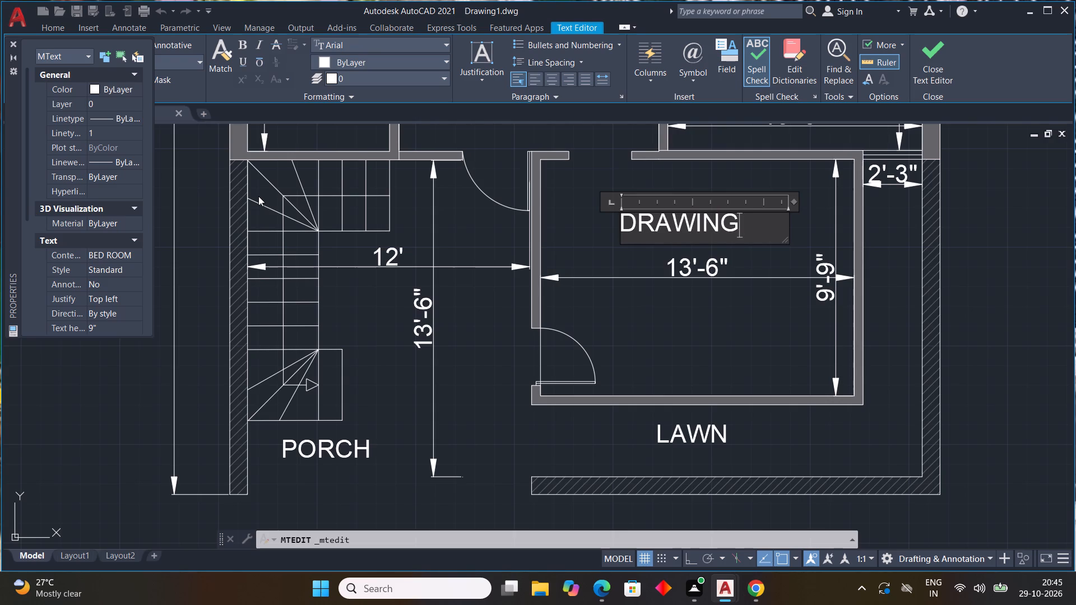
pyautogui.press('Return')
pyautogui.write('ROOM')
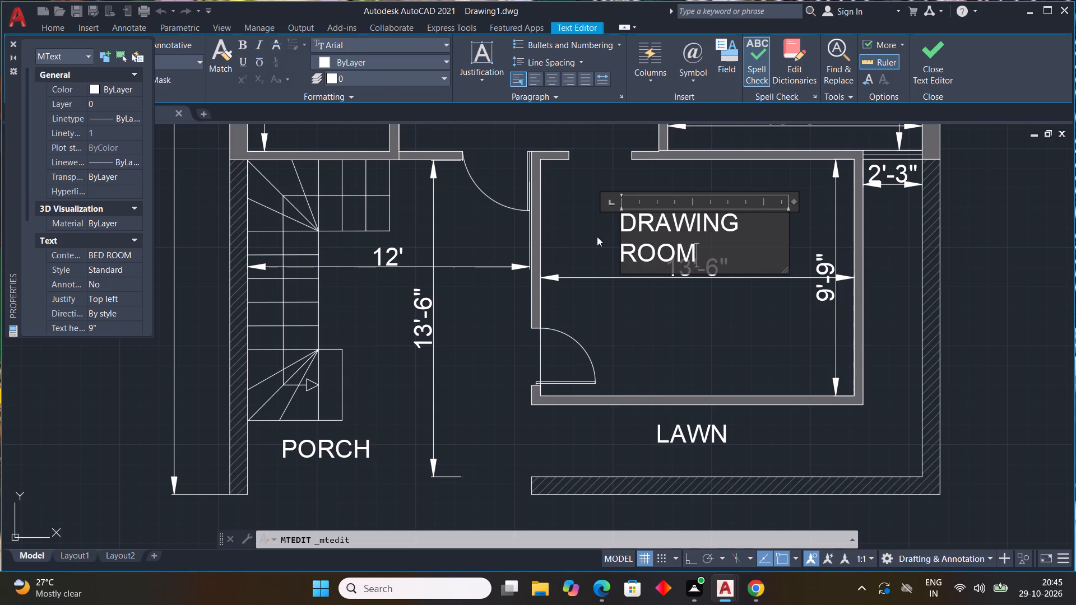
pyautogui.click(597, 235)
# Change the BED ROOM label in the 6' by 9'-9" room above the staircase to KITCHEN.
pyautogui.scroll(-1, 712, 226)
pyautogui.moveTo(712, 226); pyautogui.dragTo(677, 310, button='middle')
pyautogui.scroll(-1, 678, 292)
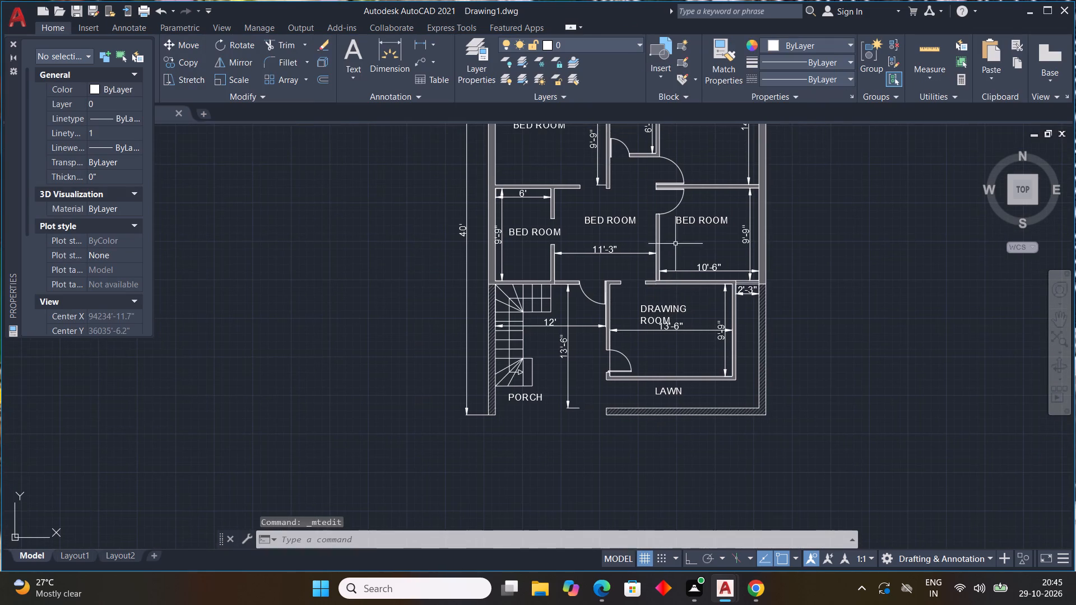
pyautogui.doubleClick(530, 232)
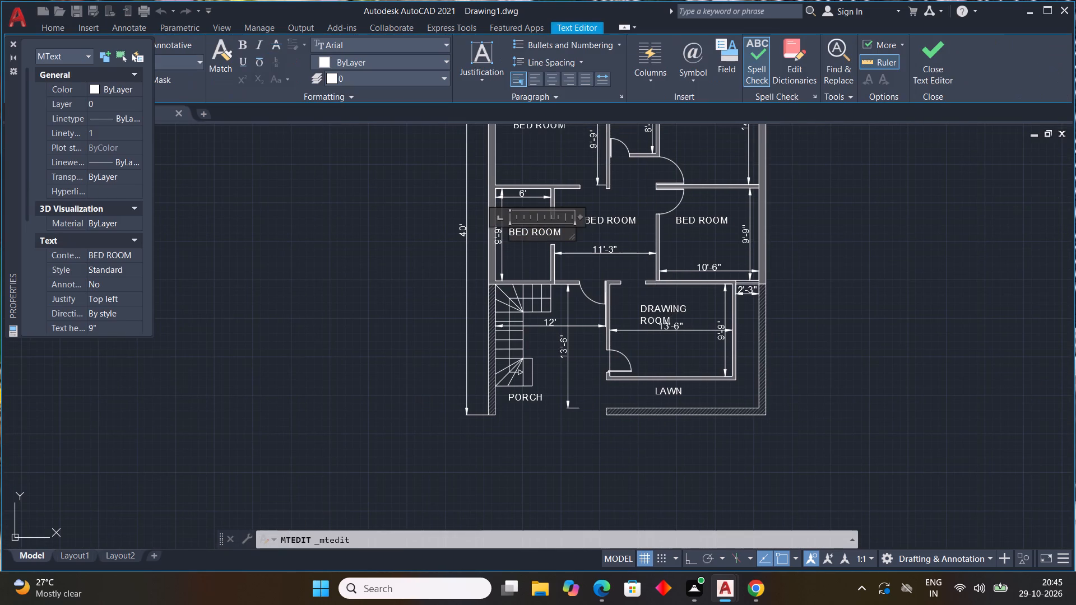
pyautogui.moveTo(567, 229); pyautogui.dragTo(531, 230)
pyautogui.click(564, 226)
pyautogui.moveTo(563, 229); pyautogui.dragTo(467, 252)
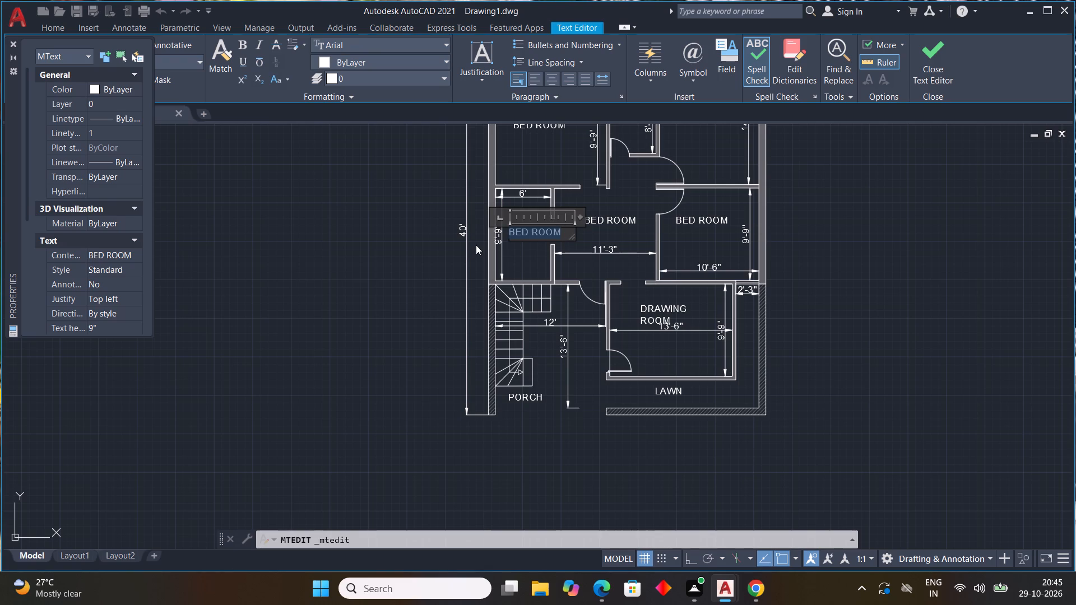
pyautogui.press('Delete')
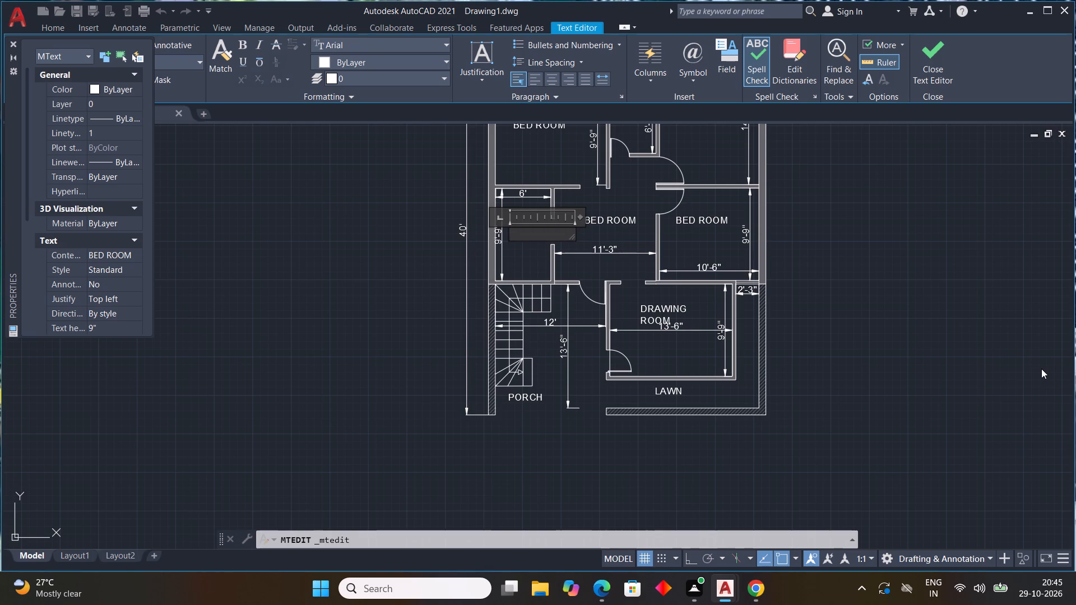
pyautogui.write('KI')
pyautogui.write('TCHEN')
pyautogui.click(868, 209)
# Change the BED ROOM label in the 11'-3" wide space beside the kitchen to DINNING ROOM, split over two lines.
pyautogui.scroll(1, 656, 223)
pyautogui.doubleClick(623, 219)
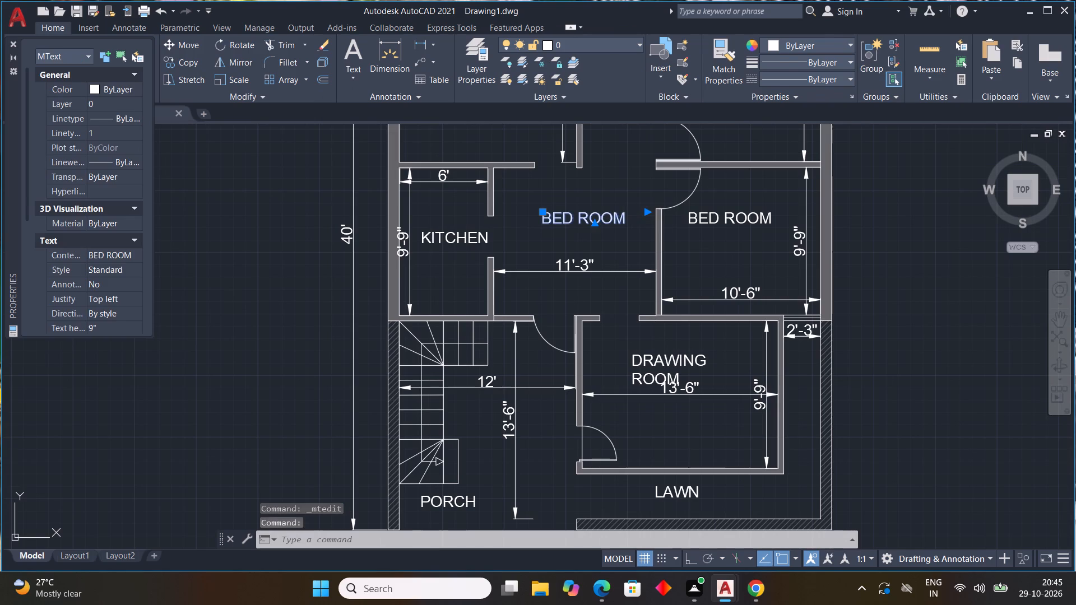
pyautogui.moveTo(629, 218); pyautogui.dragTo(157, 200)
pyautogui.press('BackSpace')
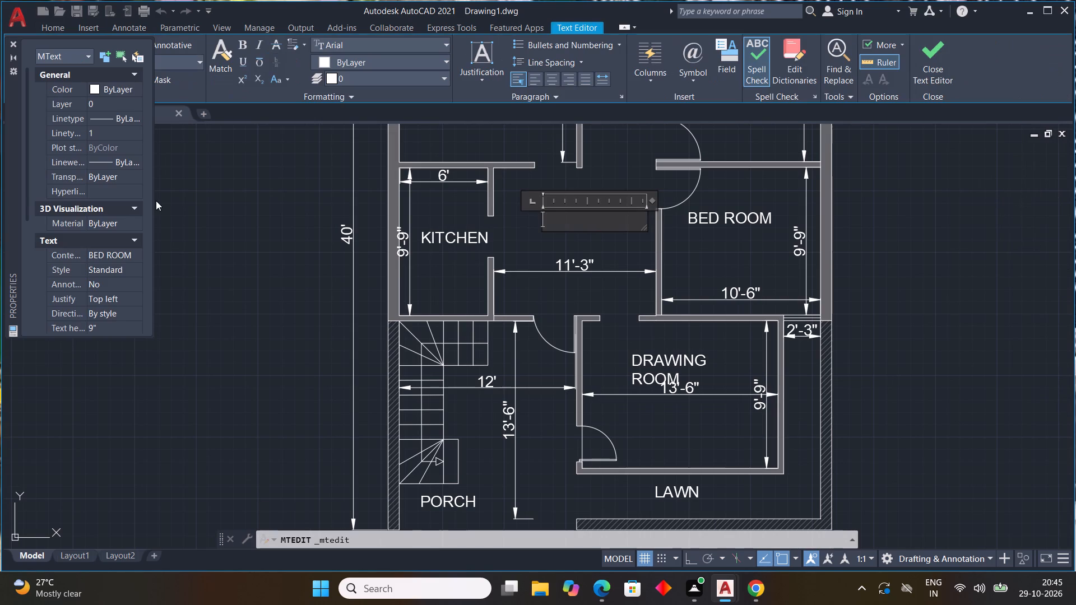
pyautogui.write('DINNING')
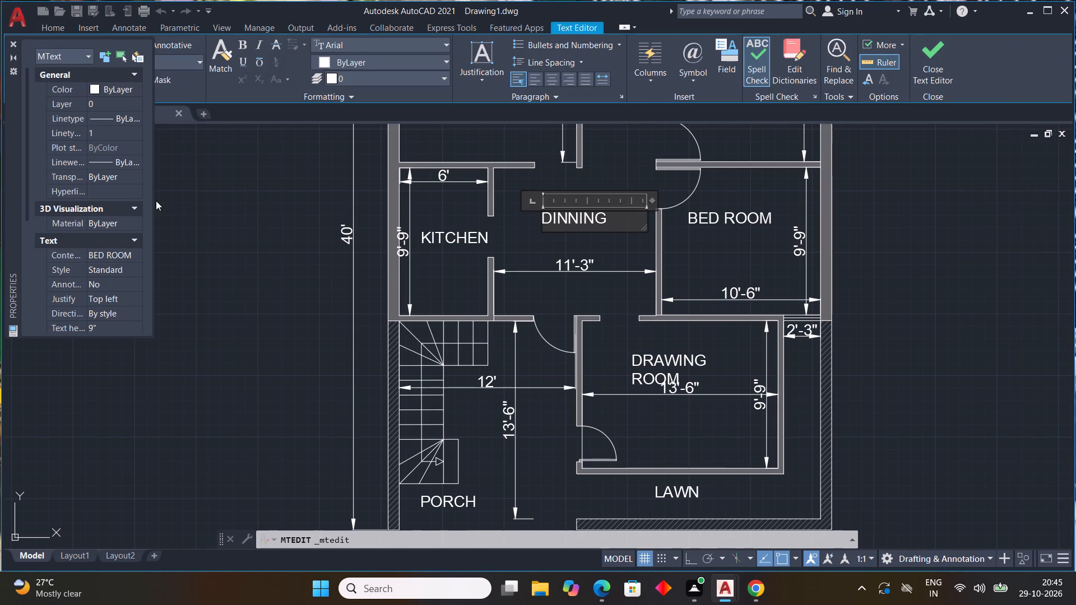
pyautogui.press('Return')
pyautogui.write('ROO')
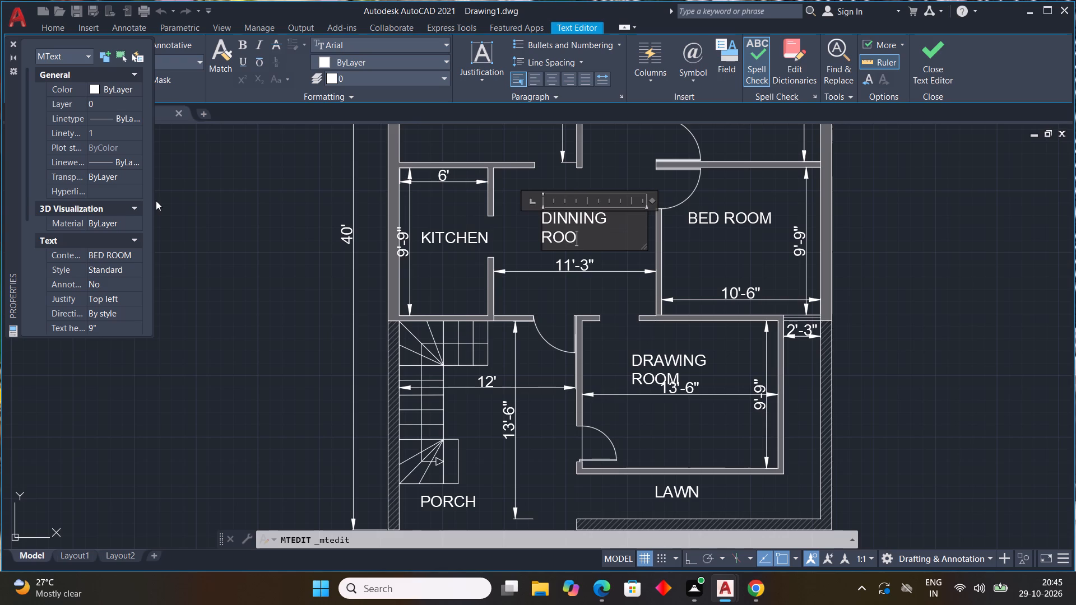
pyautogui.press('n')
pyautogui.press('BackSpace')
pyautogui.press('m')
pyautogui.click(898, 267)
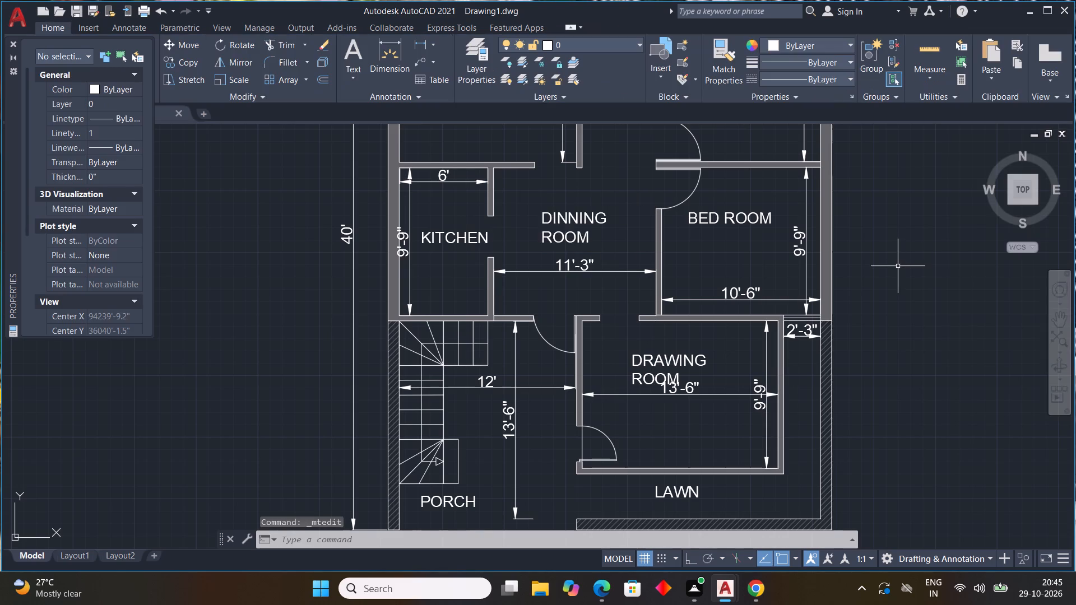
# Add the number 2 to the label in the 10'-6" by 9'-9" room so it reads BED ROOM 2.
pyautogui.moveTo(896, 266); pyautogui.dragTo(607, 317, button='middle')
pyautogui.scroll(-1, 896, 266)
pyautogui.doubleClick(506, 288)
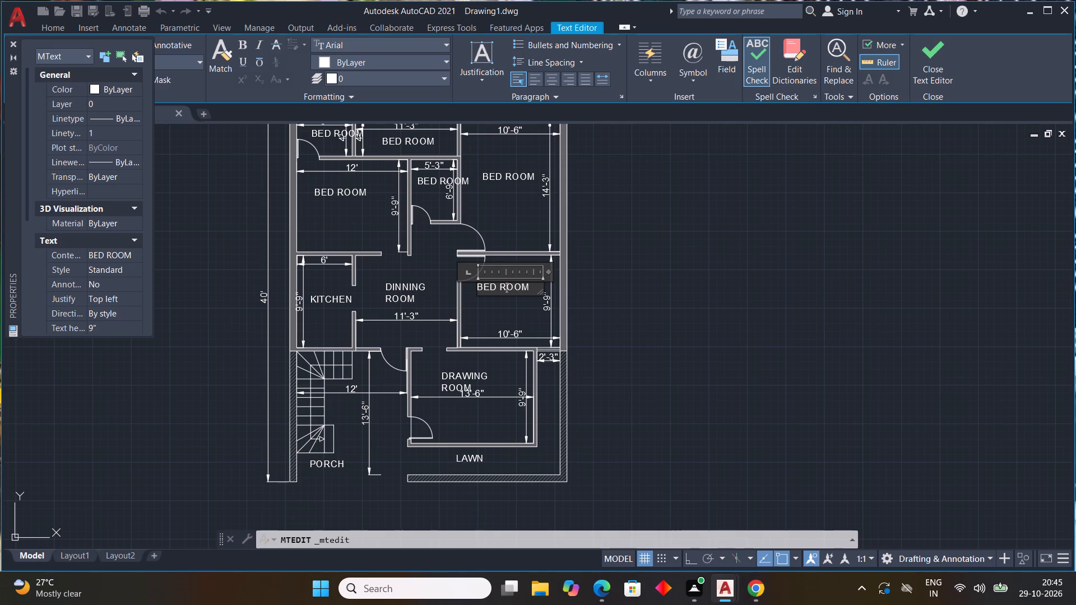
pyautogui.click(532, 285)
pyautogui.press('space')
pyautogui.press('2')
pyautogui.click(643, 294)
# Change the label in the 10'-6" by 14'-3" room to MASTER BED ROOM, with MASTER on its own line above.
pyautogui.moveTo(619, 255); pyautogui.dragTo(676, 359, button='middle')
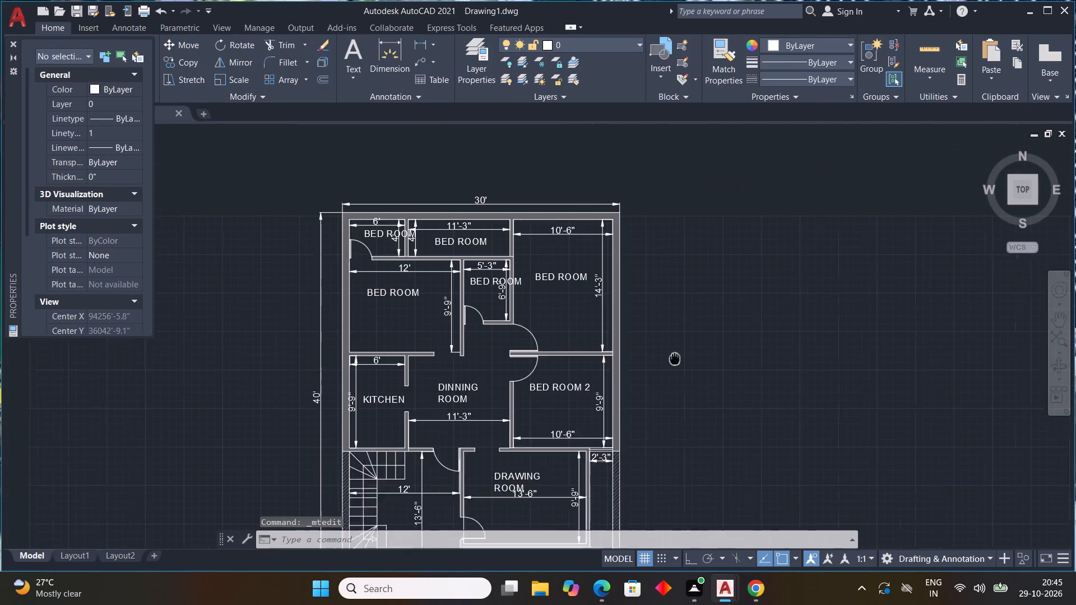
pyautogui.moveTo(676, 359); pyautogui.dragTo(740, 383, button='middle')
pyautogui.doubleClick(632, 305)
pyautogui.scroll(2, 642, 309)
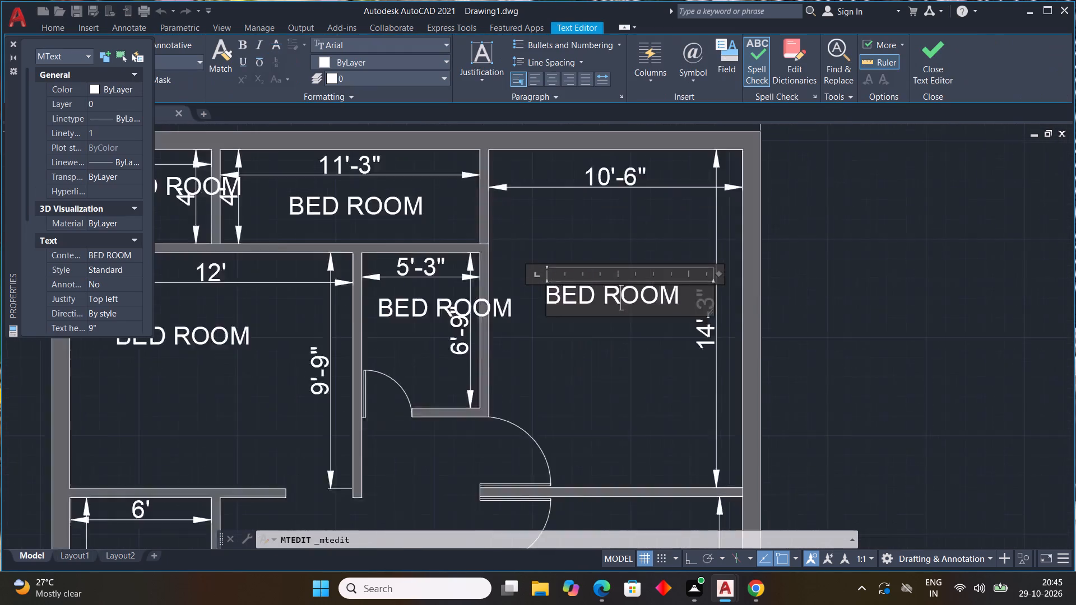
pyautogui.scroll(1, 643, 309)
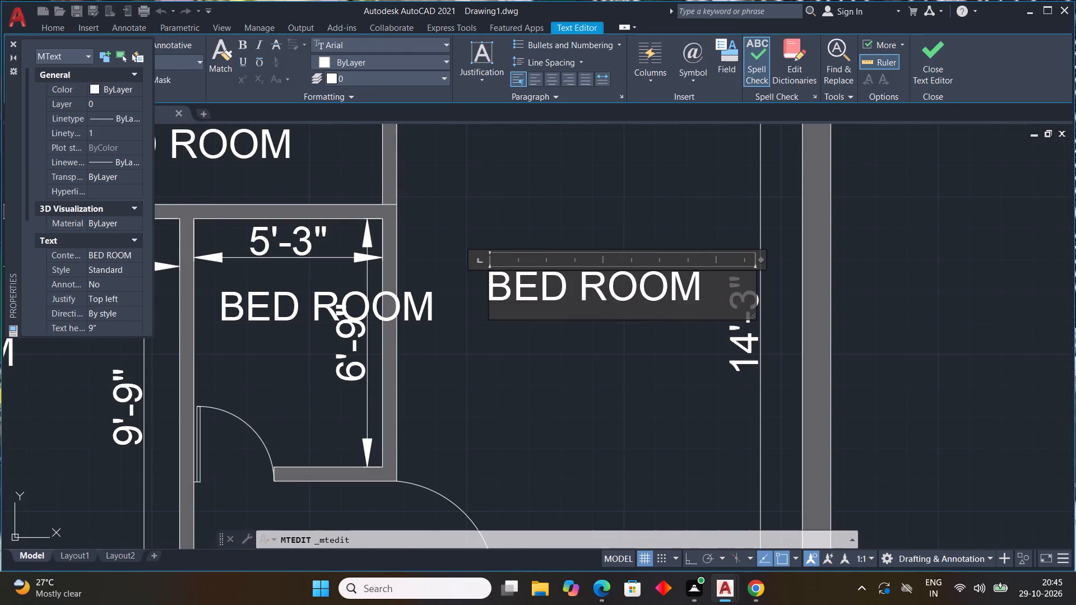
pyautogui.click(507, 288)
pyautogui.press('Left')
pyautogui.write('MASTER')
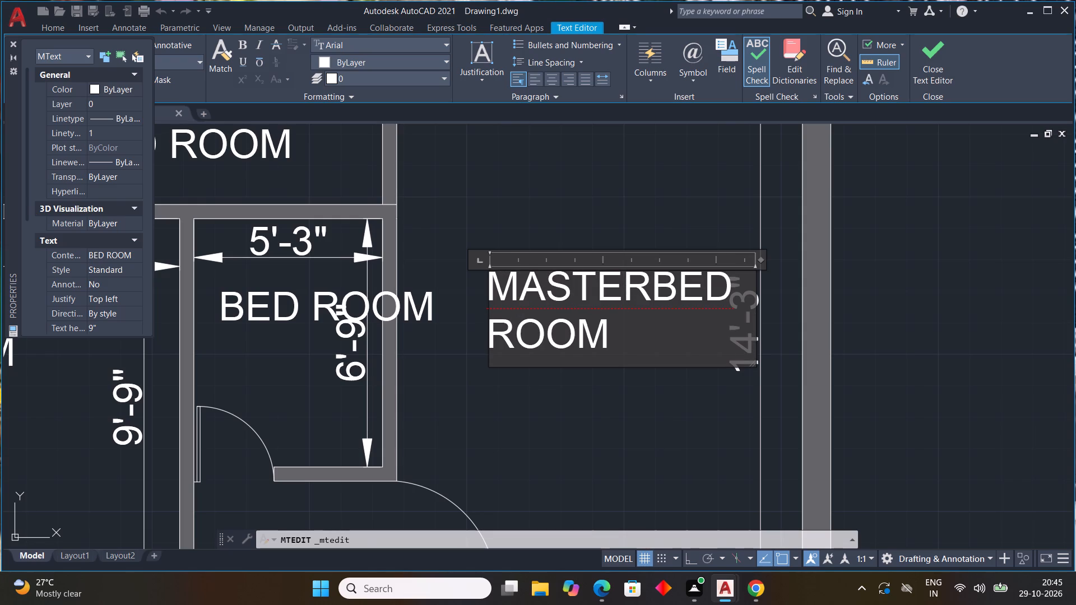
pyautogui.press('space')
pyautogui.press('Return')
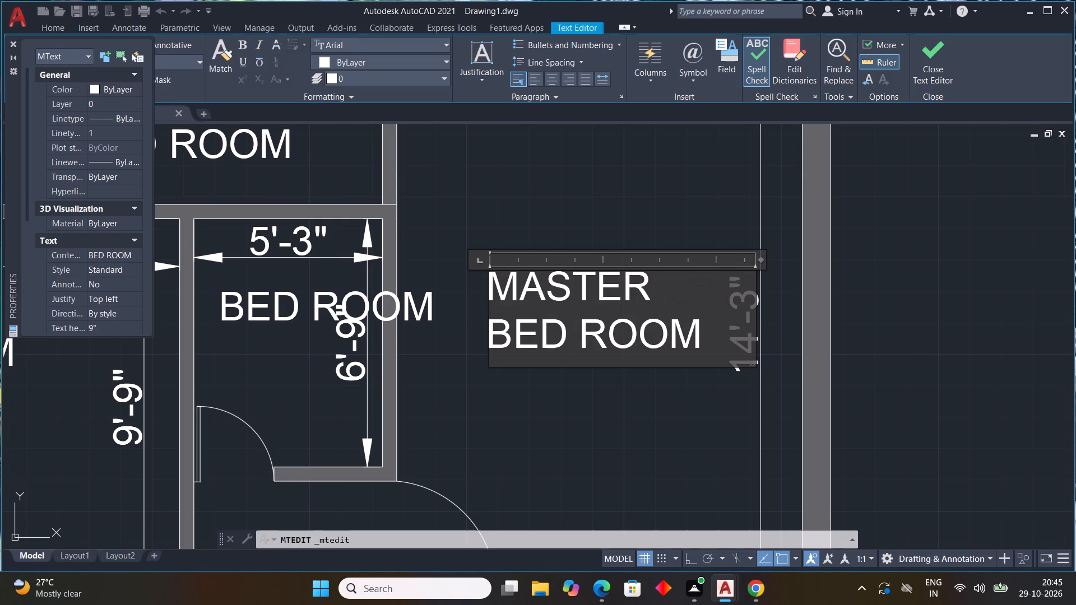
pyautogui.click(565, 189)
# Change the BED ROOM label in the 5'-3" by 6'-9" room to WC.
pyautogui.scroll(-3, 588, 224)
pyautogui.moveTo(585, 234); pyautogui.dragTo(676, 273, button='middle')
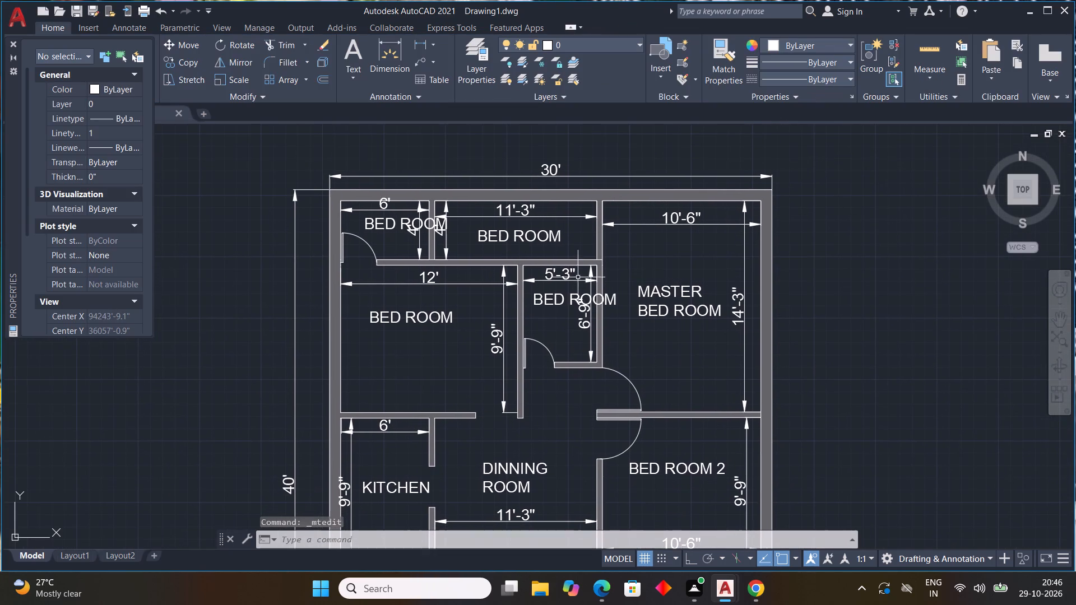
pyautogui.doubleClick(561, 302)
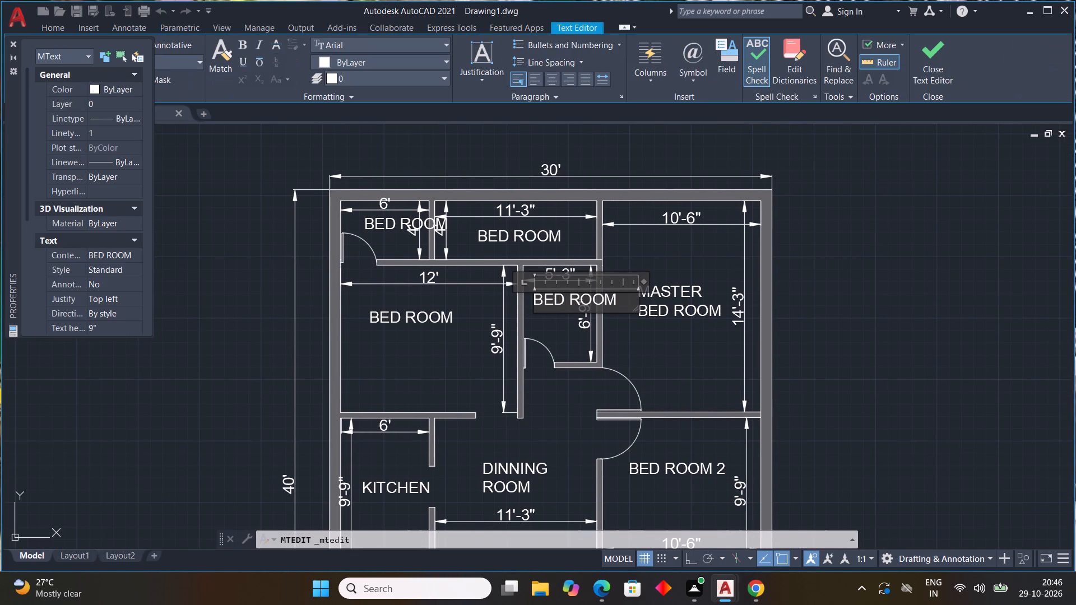
pyautogui.moveTo(621, 299); pyautogui.dragTo(415, 292)
pyautogui.press('Delete')
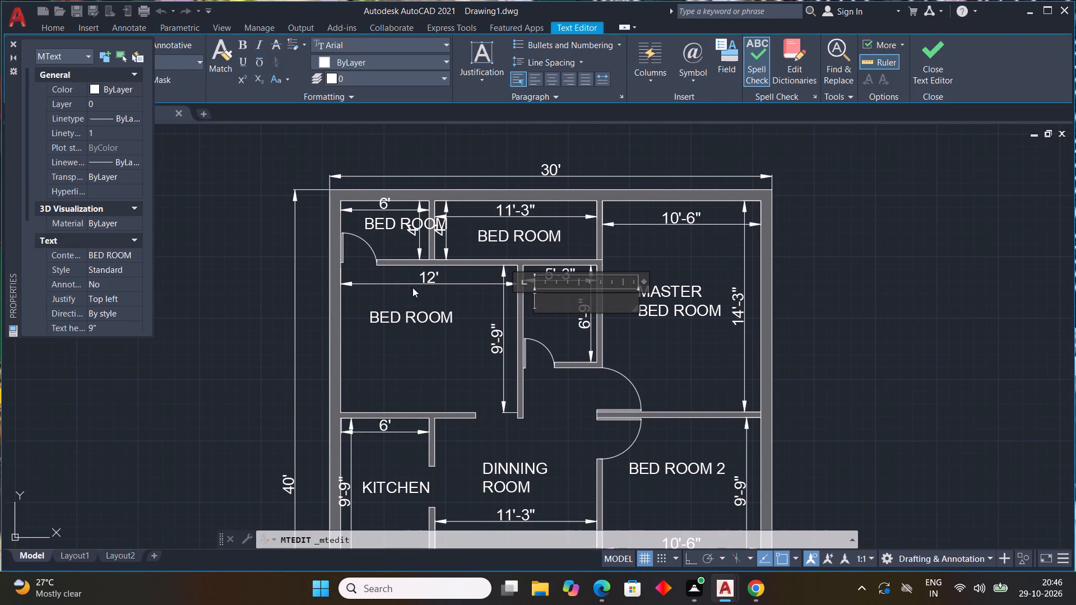
pyautogui.write('WC')
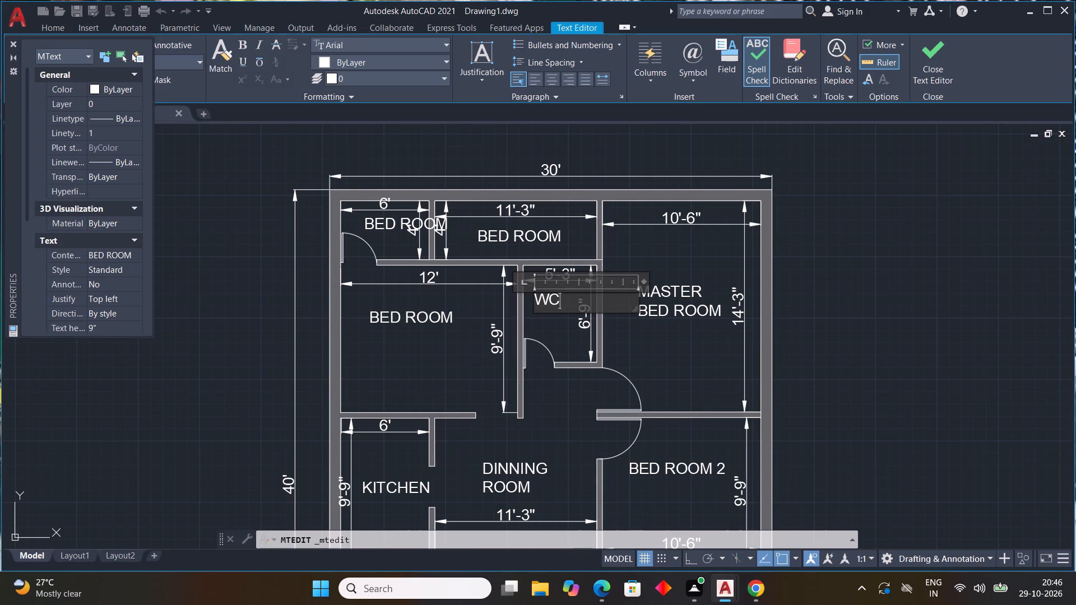
pyautogui.click(666, 255)
# Change the BED ROOM label in the 11'-3" wide space along the plan's top wall to OTS.
pyautogui.moveTo(678, 274); pyautogui.dragTo(767, 326, button='middle')
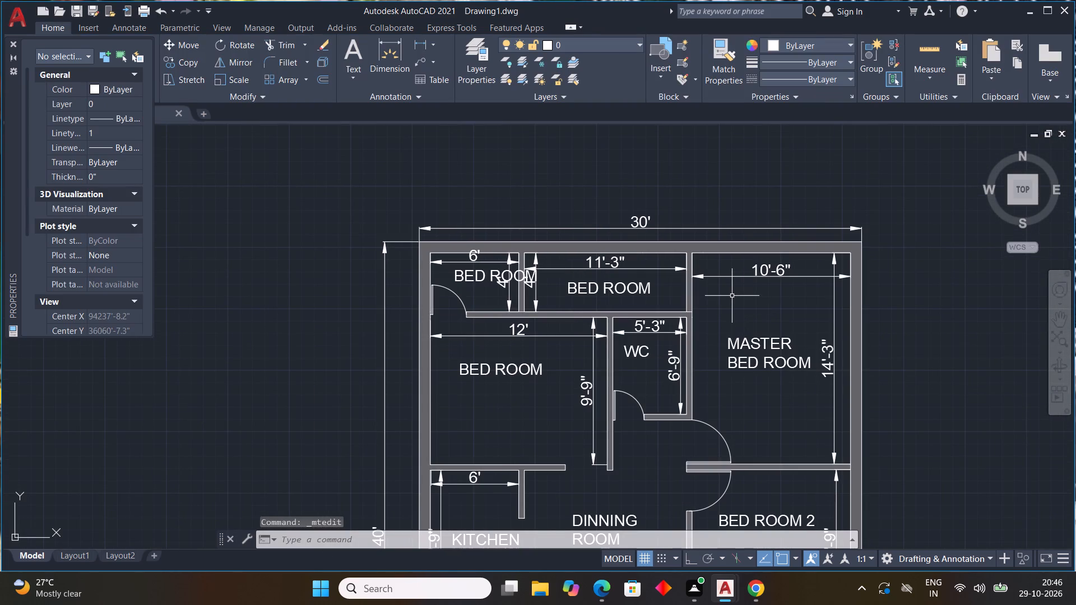
pyautogui.doubleClick(601, 286)
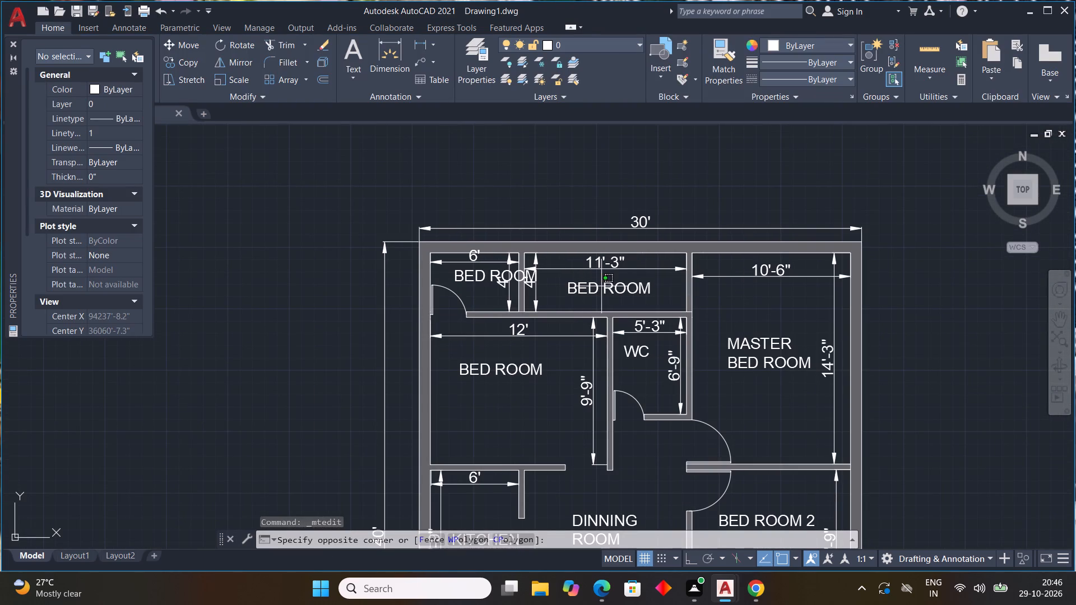
pyautogui.click(609, 291)
pyautogui.doubleClick(609, 291)
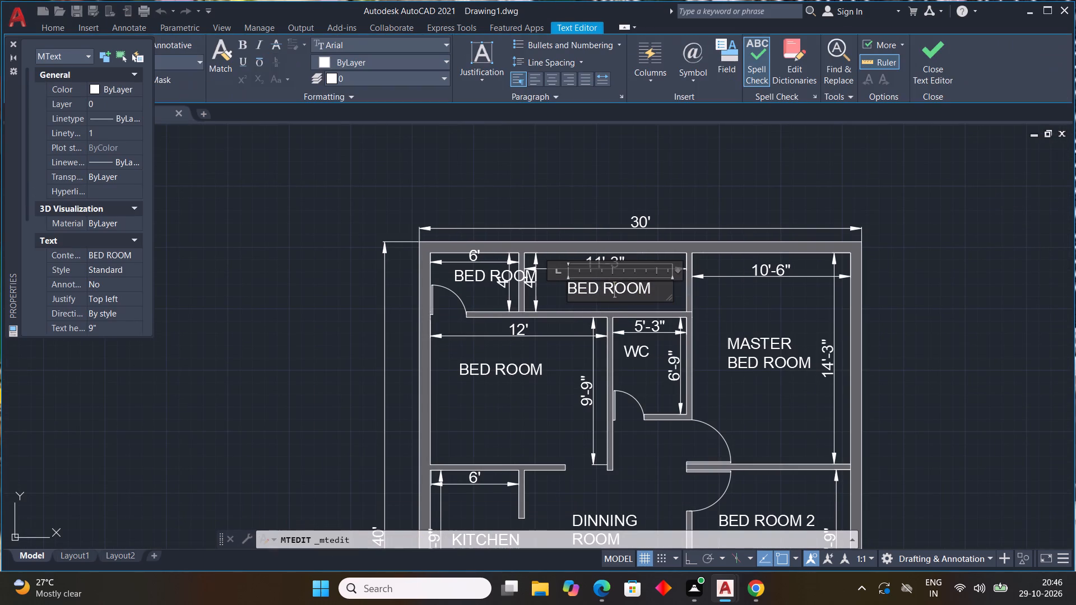
pyautogui.moveTo(658, 282); pyautogui.dragTo(461, 281)
pyautogui.press('Delete')
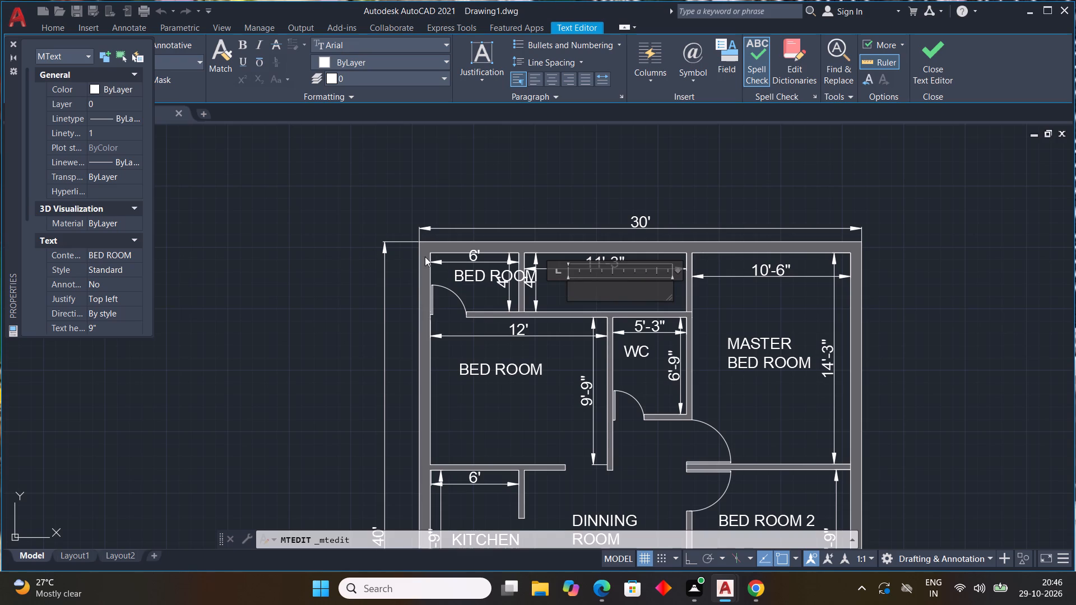
pyautogui.press('o')
pyautogui.write('TS')
pyautogui.click(568, 201)
pyautogui.moveTo(534, 296); pyautogui.dragTo(576, 323, button='middle')
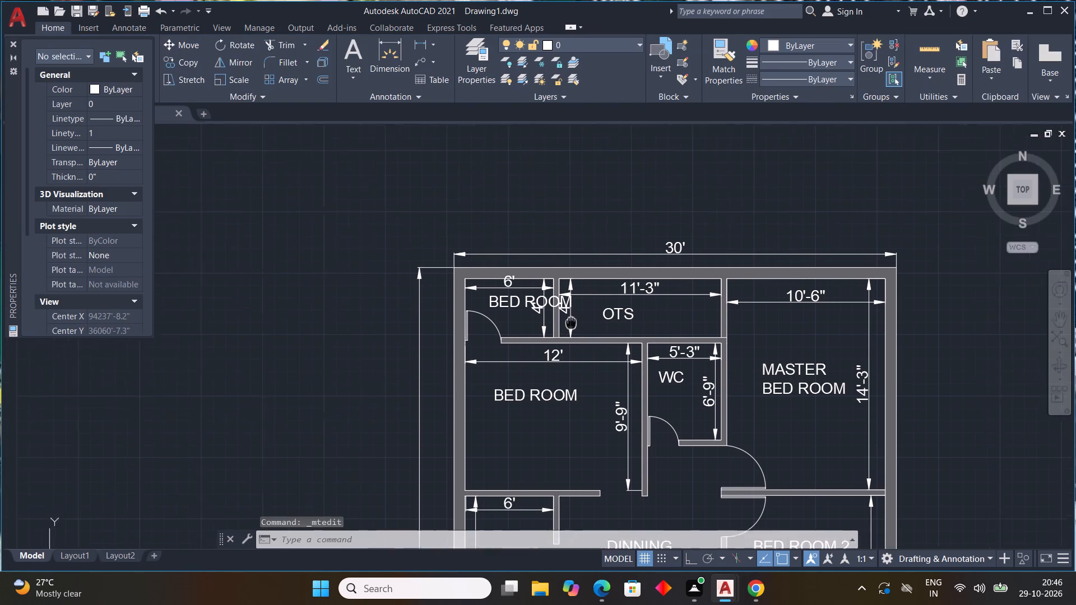
# Change the BED ROOM label in the 6' by 4' room in the plan's top-left corner to WC.
pyautogui.moveTo(576, 323); pyautogui.dragTo(607, 321, button='middle')
pyautogui.doubleClick(564, 301)
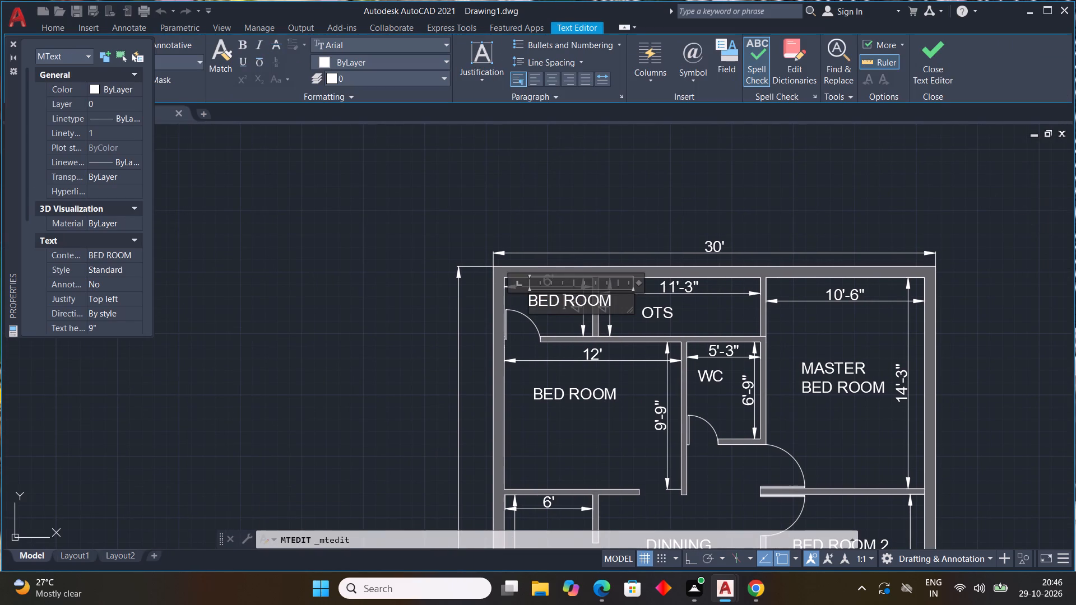
pyautogui.moveTo(618, 300); pyautogui.dragTo(258, 299)
pyautogui.press('Delete')
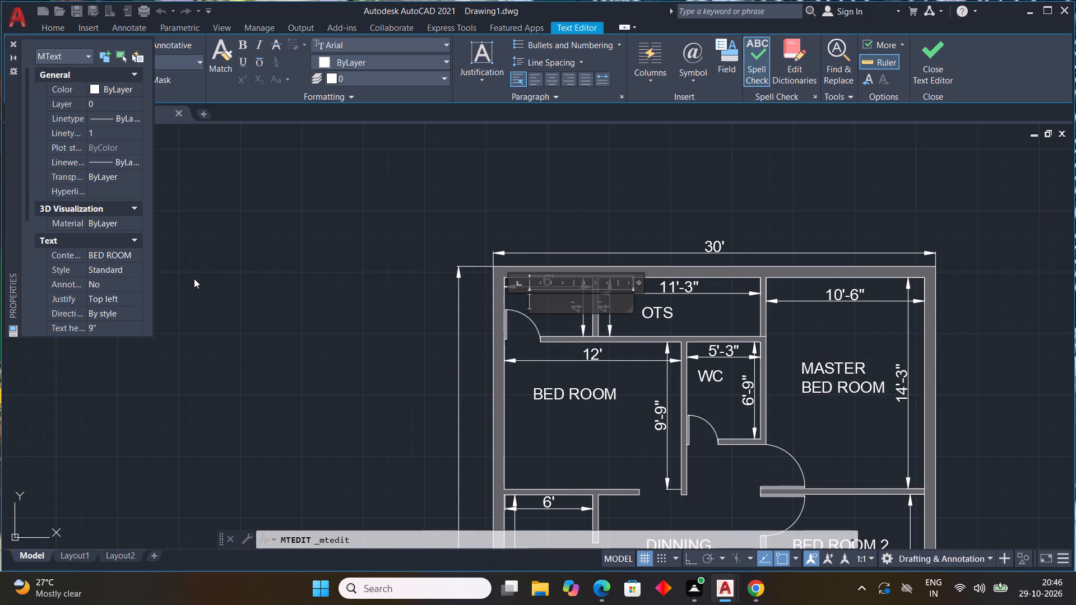
pyautogui.press('w')
pyautogui.press('c')
pyautogui.click(437, 212)
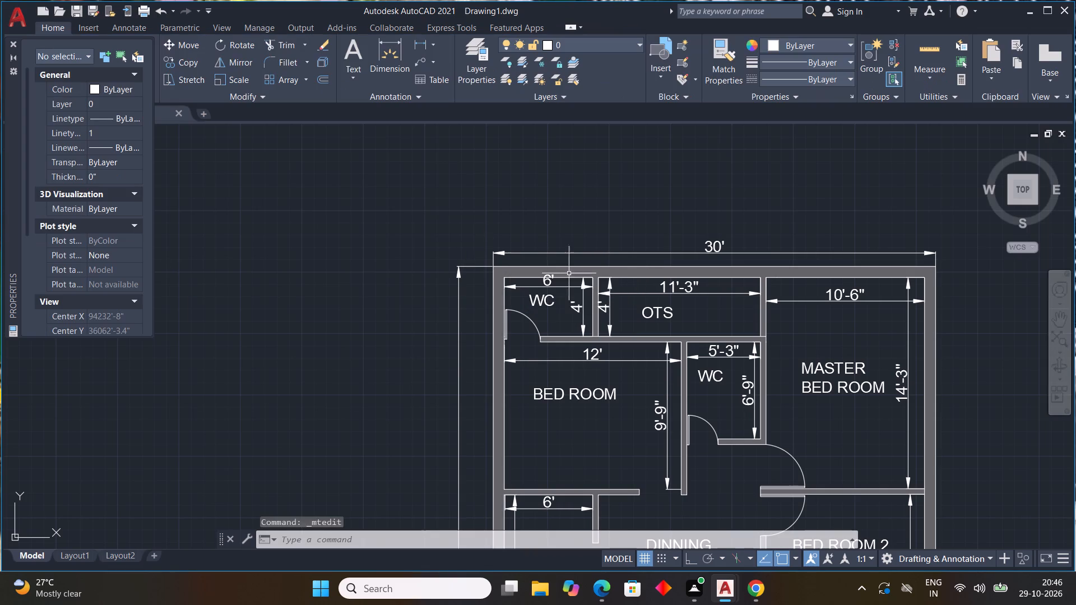
# Load the ISO dash linetype ACAD_ISO02W100 and make it the current linetype.
pyautogui.moveTo(601, 263); pyautogui.dragTo(459, 232, button='middle')
pyautogui.press('Escape')
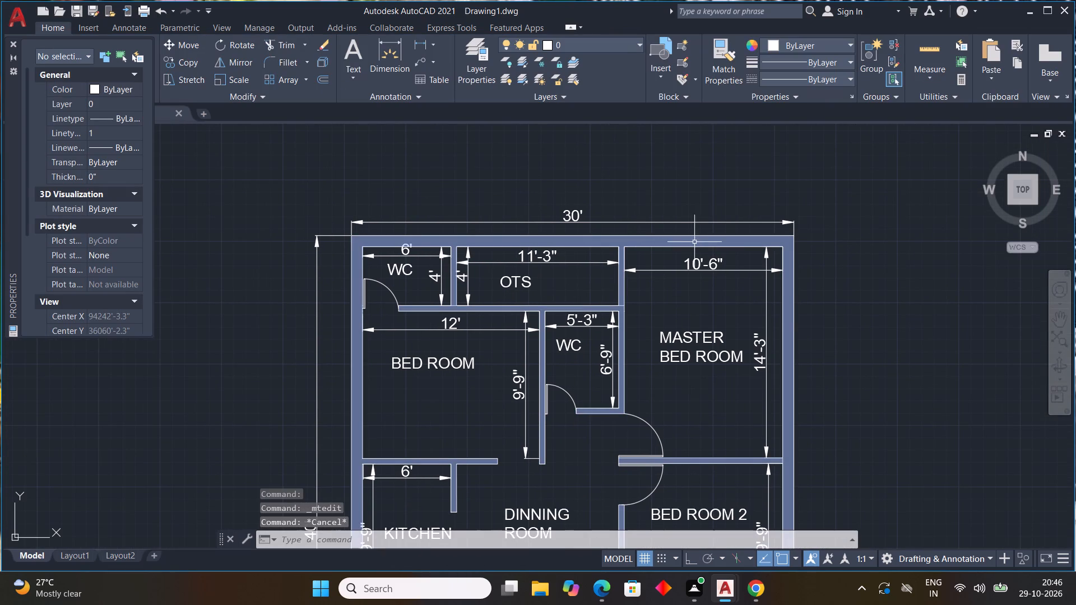
pyautogui.write('L')
pyautogui.press('space')
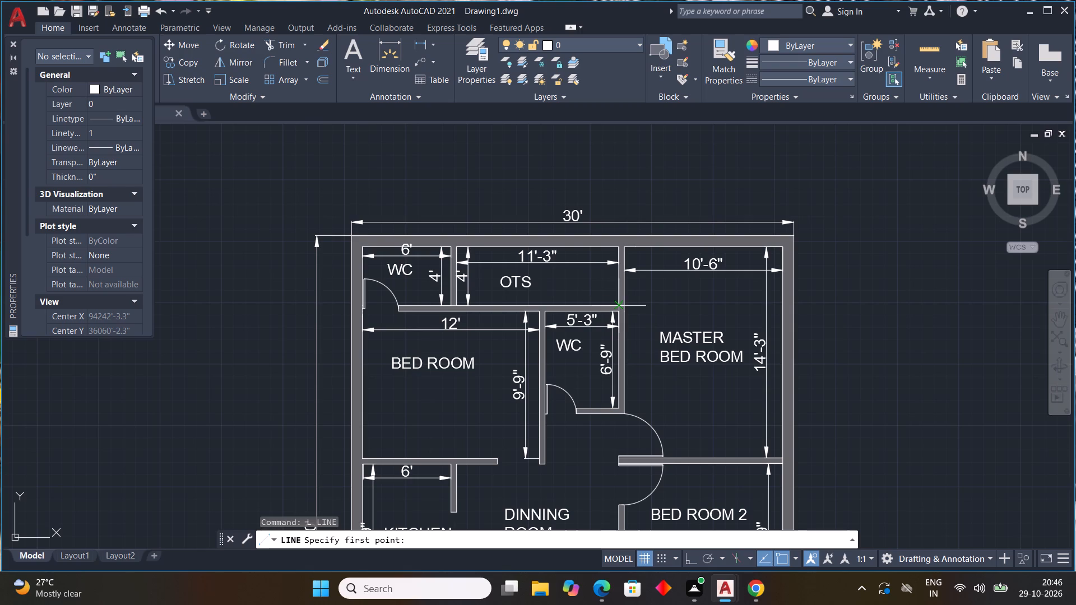
pyautogui.click(793, 77)
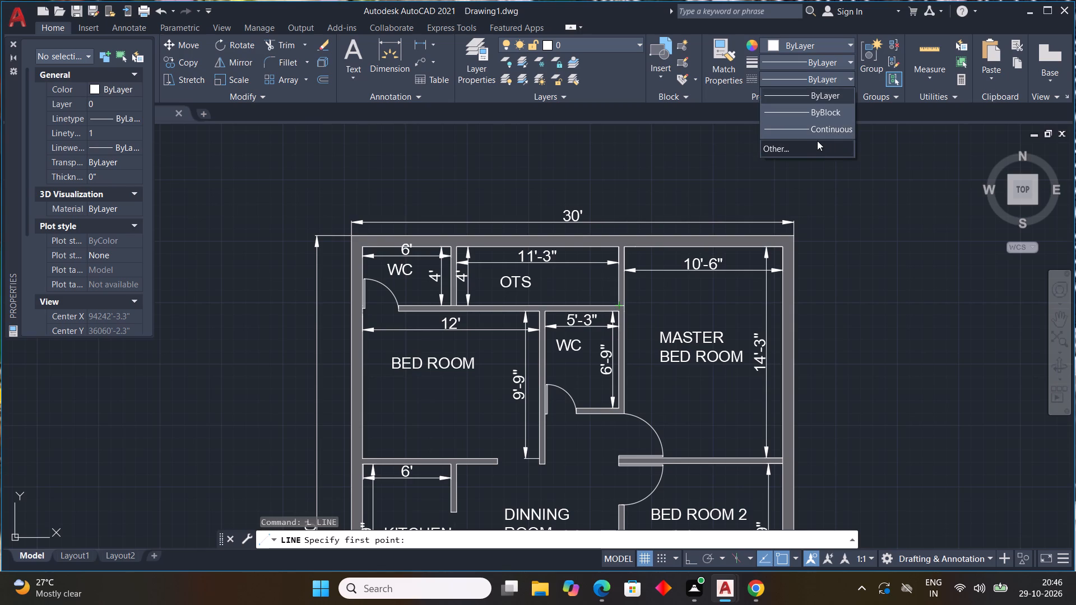
pyautogui.click(818, 146)
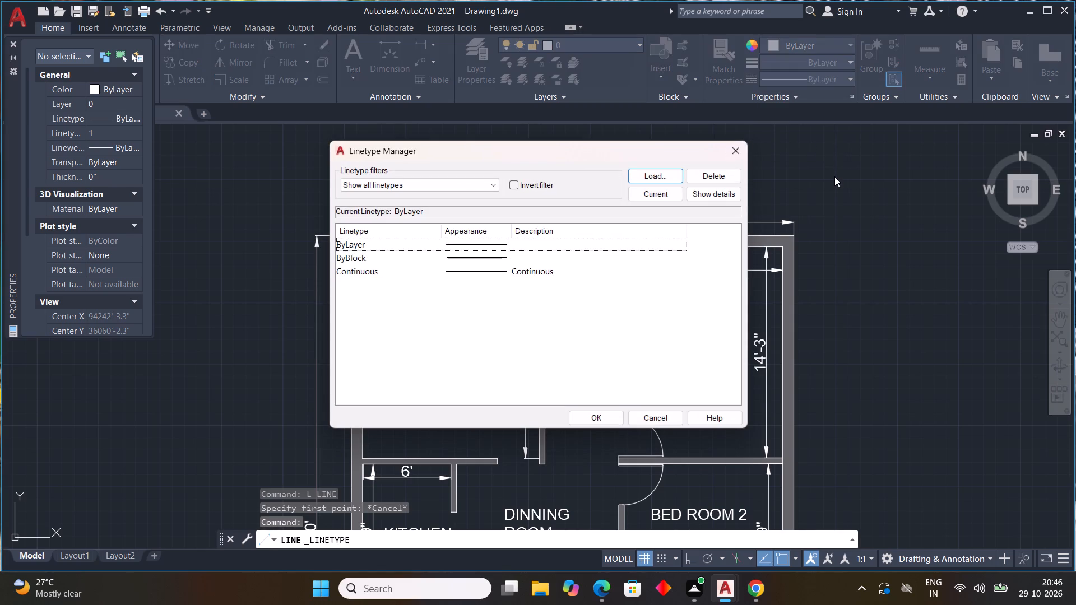
pyautogui.click(669, 177)
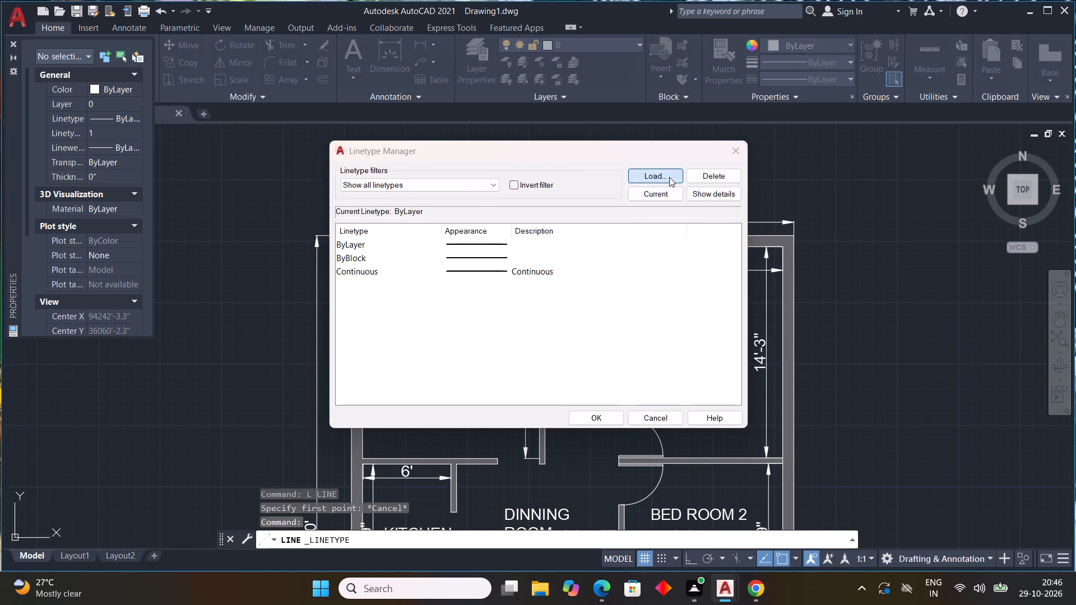
pyautogui.click(570, 267)
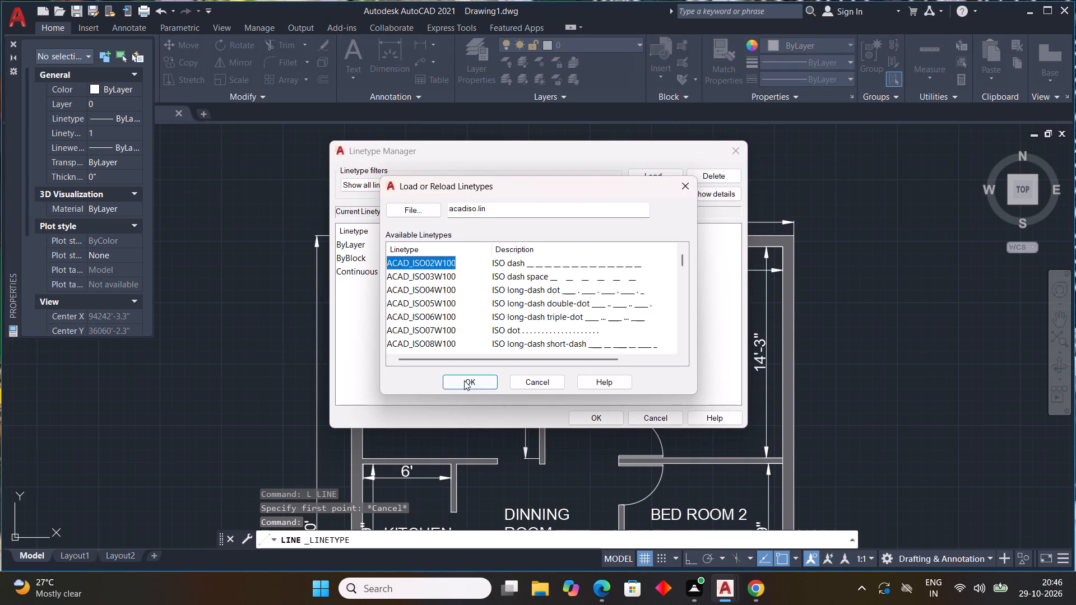
pyautogui.click(469, 380)
pyautogui.click(628, 270)
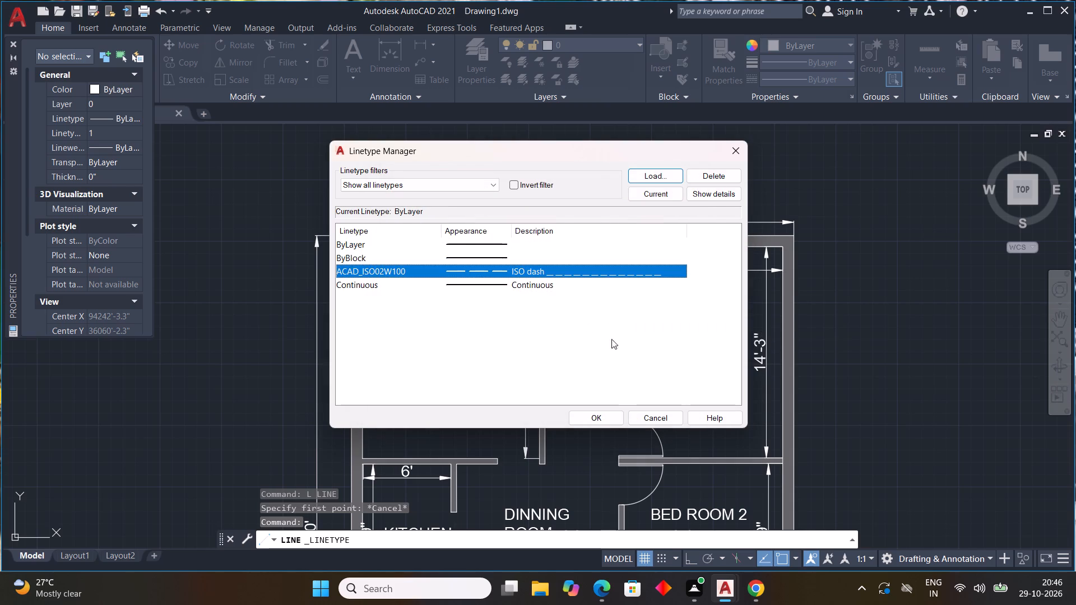
pyautogui.click(596, 420)
pyautogui.click(802, 81)
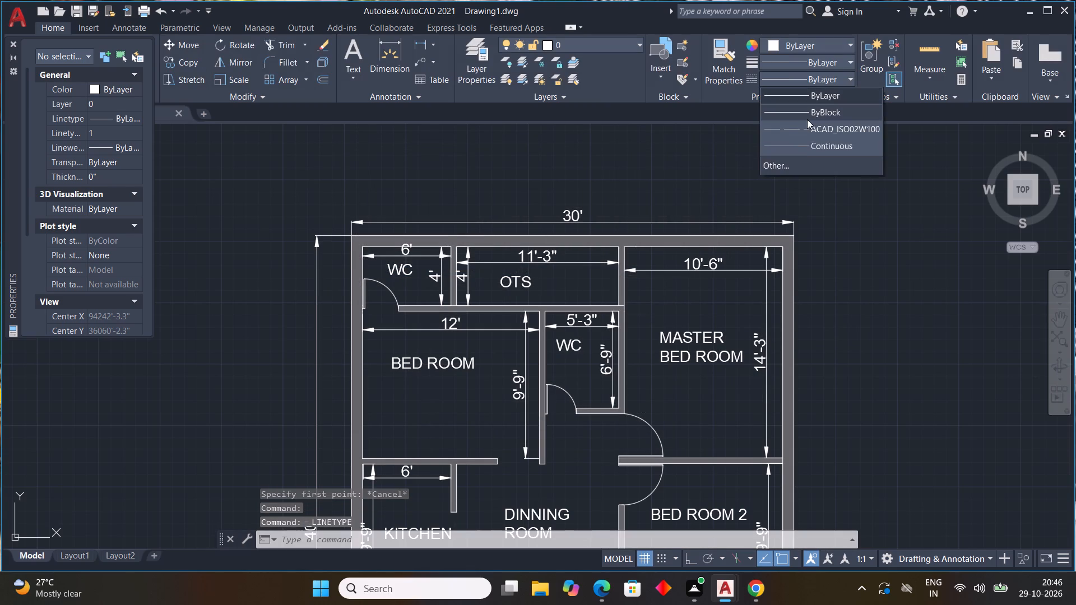
pyautogui.click(785, 130)
# Draw two crossing dashed diagonal lines between the opposite corners of the OTS space.
pyautogui.press('l')
pyautogui.press('space')
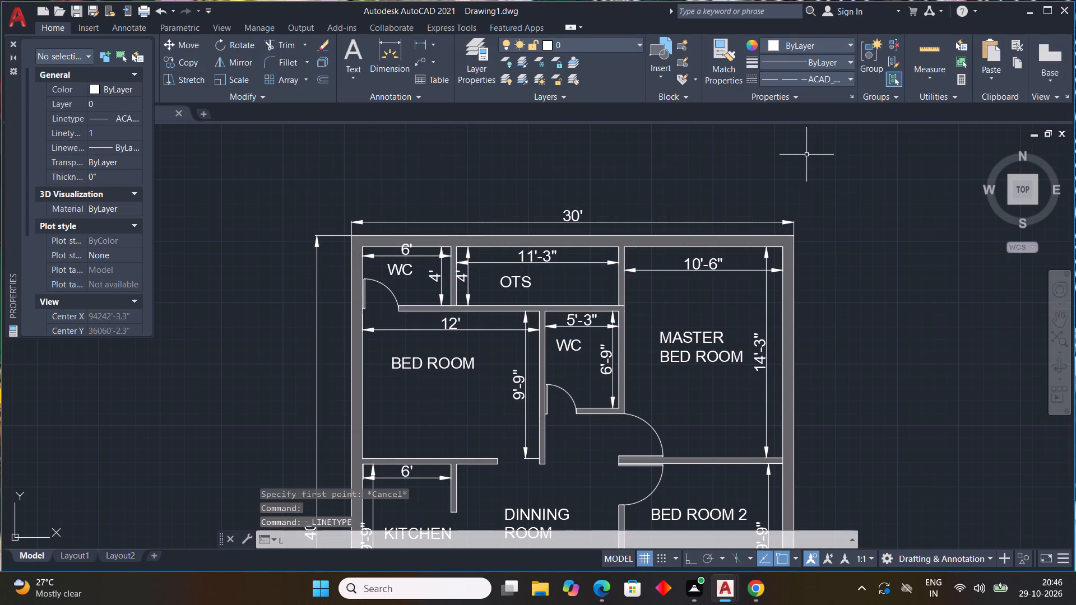
pyautogui.scroll(2, 596, 318)
pyautogui.moveTo(655, 288); pyautogui.dragTo(647, 276)
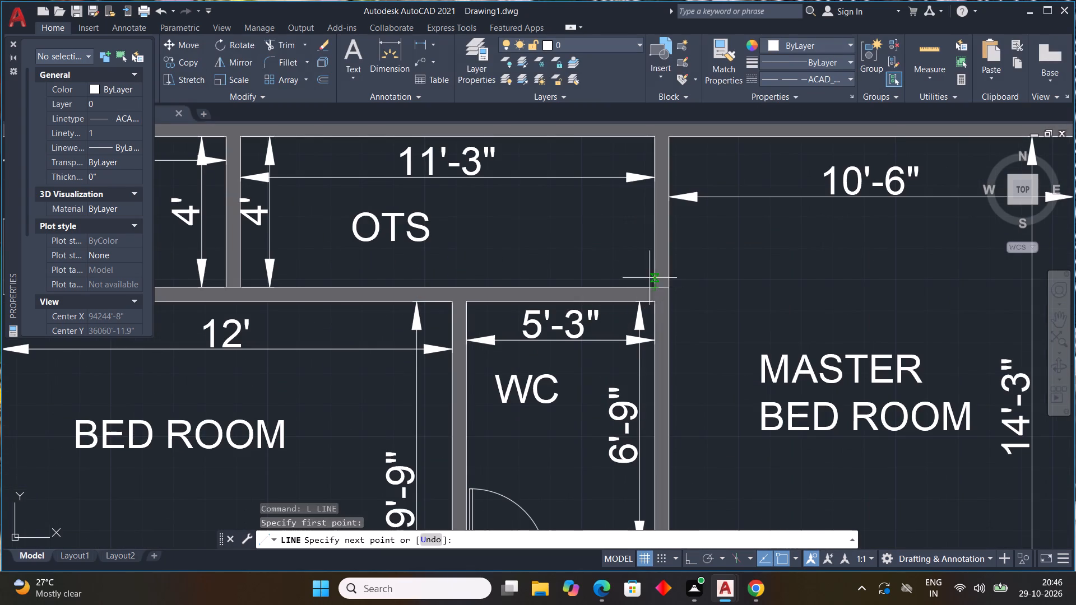
pyautogui.moveTo(403, 172); pyautogui.dragTo(624, 296, button='middle')
pyautogui.click(461, 263)
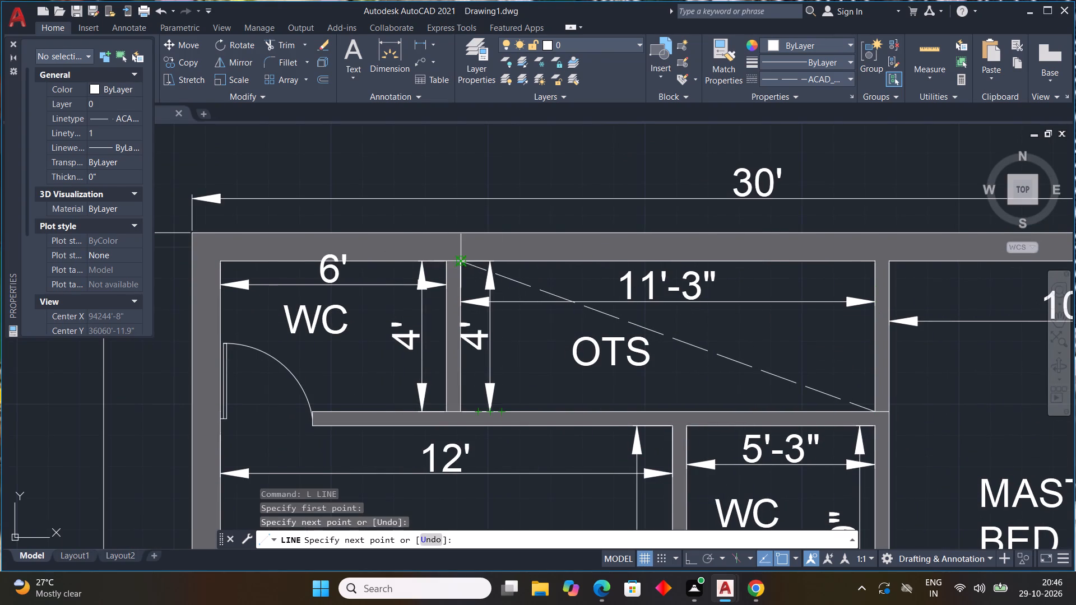
pyautogui.press('Escape')
pyautogui.press('space')
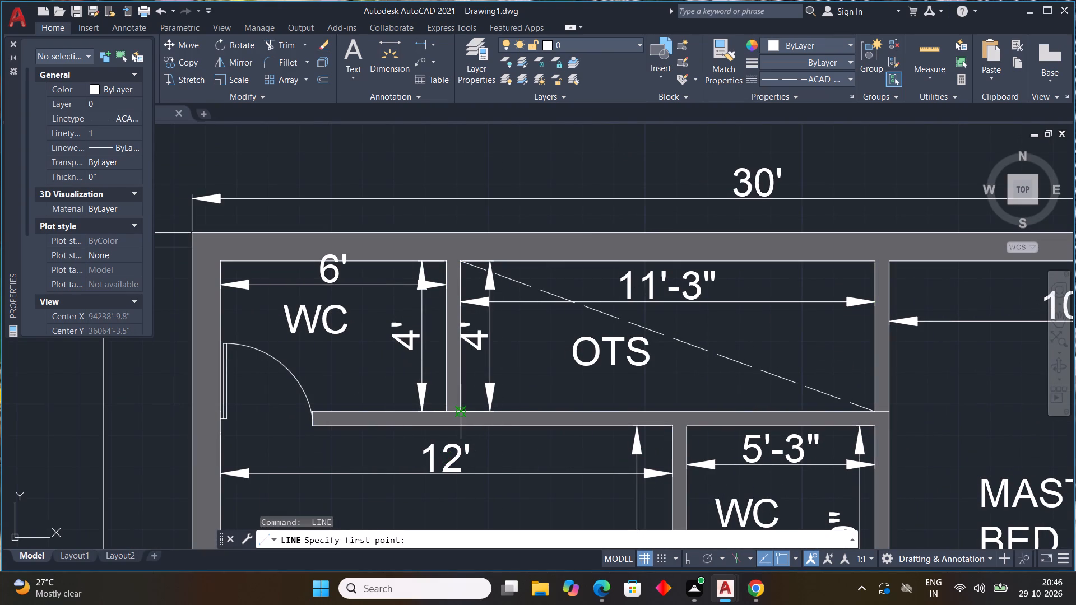
pyautogui.click(461, 412)
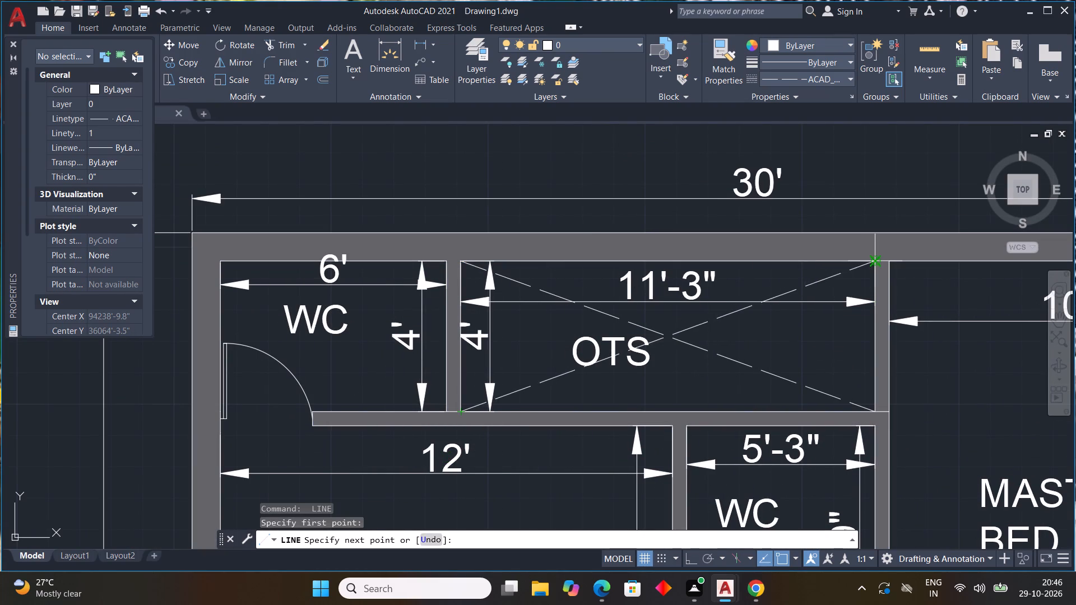
pyautogui.click(873, 260)
pyautogui.press('Escape')
# With Ortho on, draw a dashed line down from the drawing room's lower-left outer corner and across the porch to the left boundary wall.
pyautogui.scroll(-4, 728, 202)
pyautogui.moveTo(757, 287); pyautogui.dragTo(619, 230, button='middle')
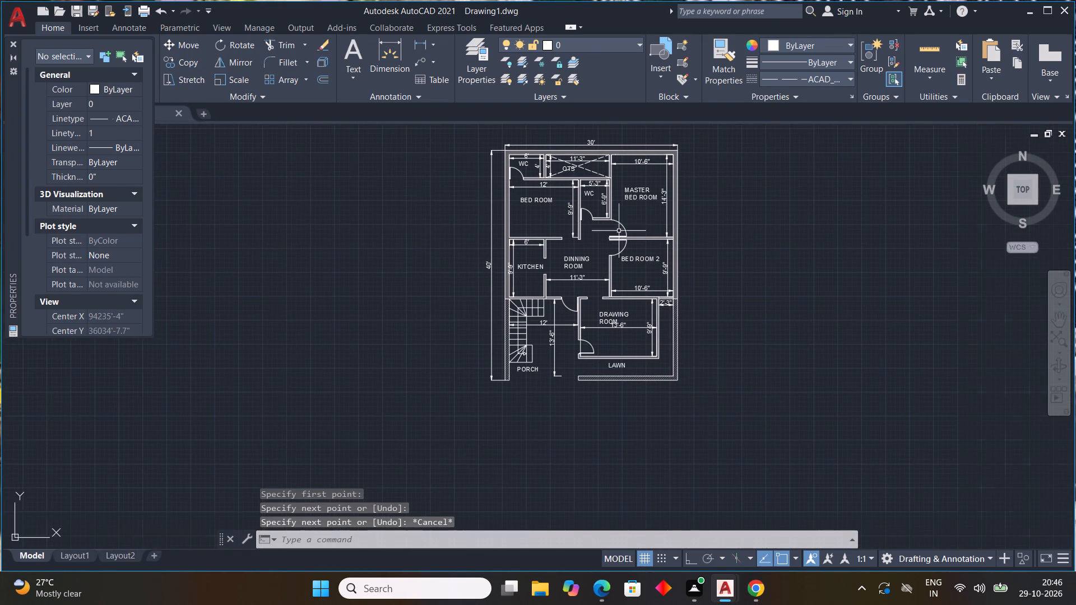
pyautogui.scroll(2, 693, 387)
pyautogui.press('Escape')
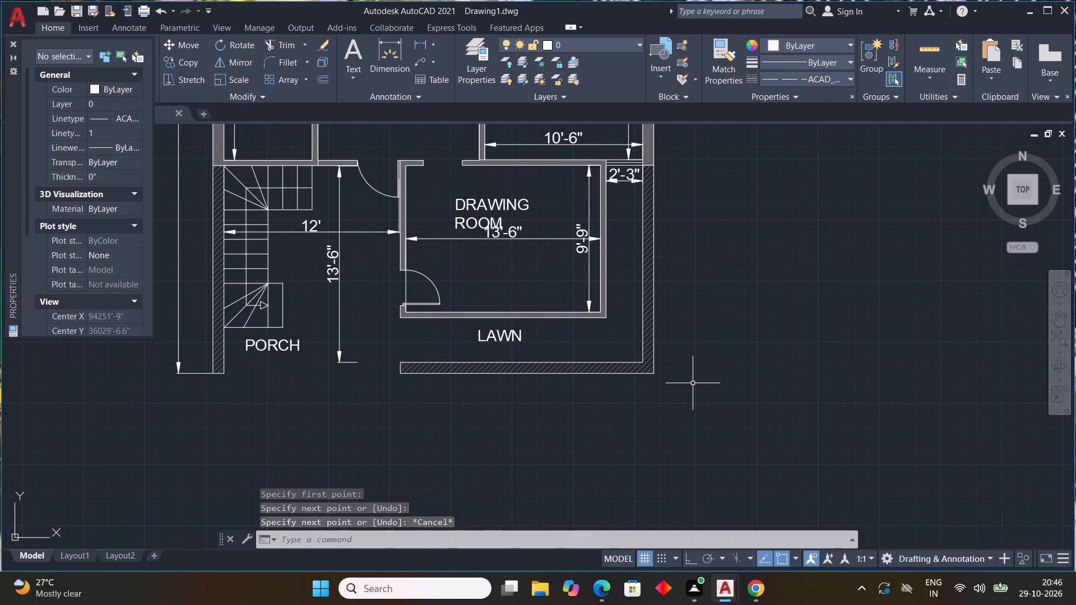
pyautogui.press('Escape')
pyautogui.press('Escape')
pyautogui.press('Escape')
pyautogui.press('Escape')
pyautogui.moveTo(634, 373); pyautogui.dragTo(718, 387, button='middle')
pyautogui.middleClick(718, 386)
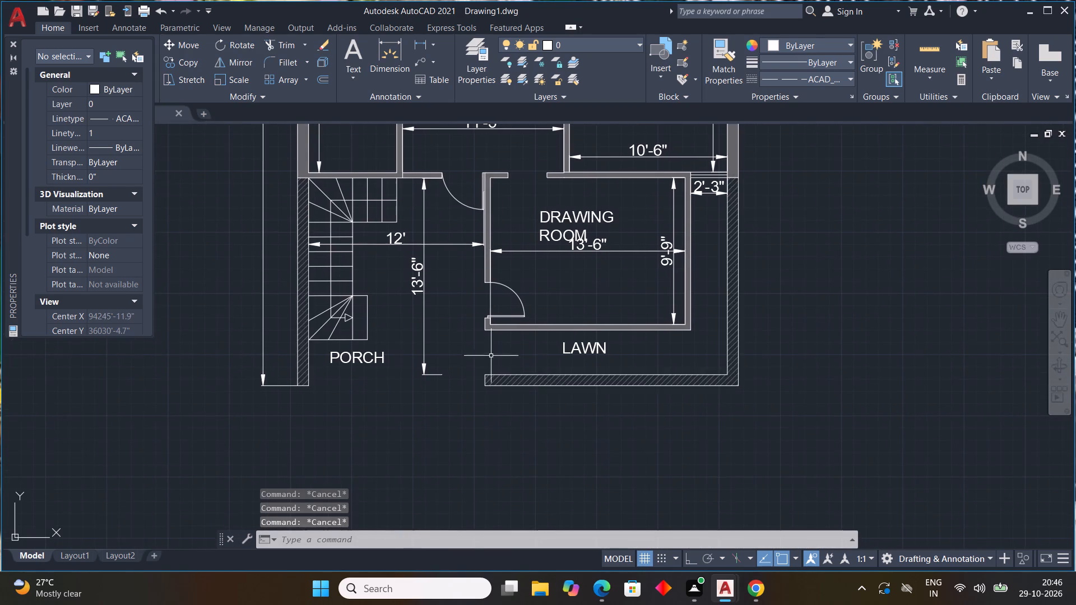
pyautogui.scroll(3, 491, 351)
pyautogui.press('l')
pyautogui.press('space')
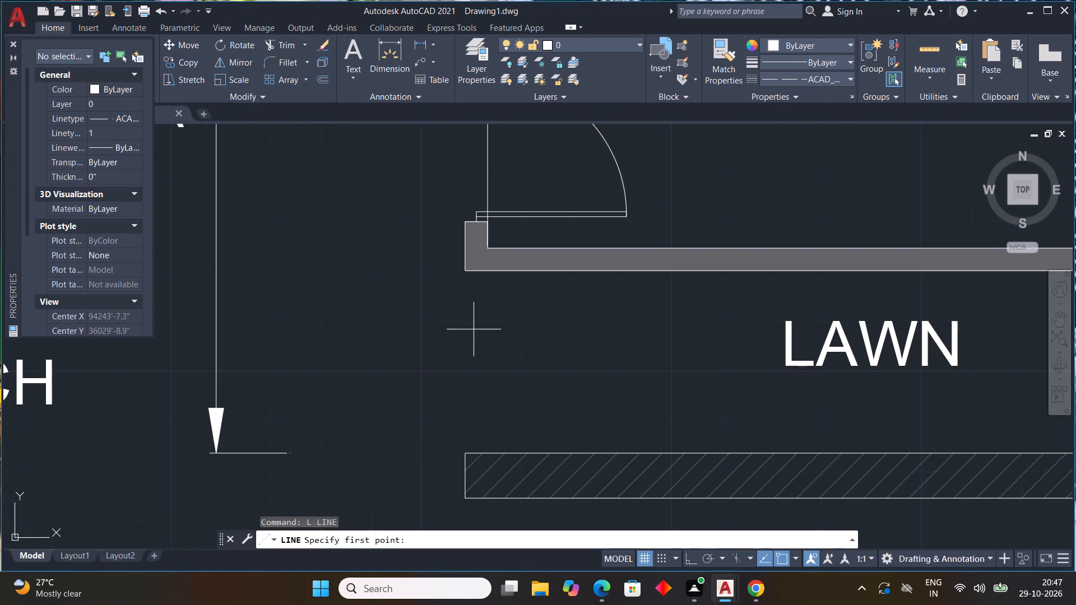
pyautogui.moveTo(463, 274); pyautogui.dragTo(468, 282)
pyautogui.moveTo(470, 353); pyautogui.dragTo(588, 343, button='middle')
pyautogui.scroll(-1, 470, 353)
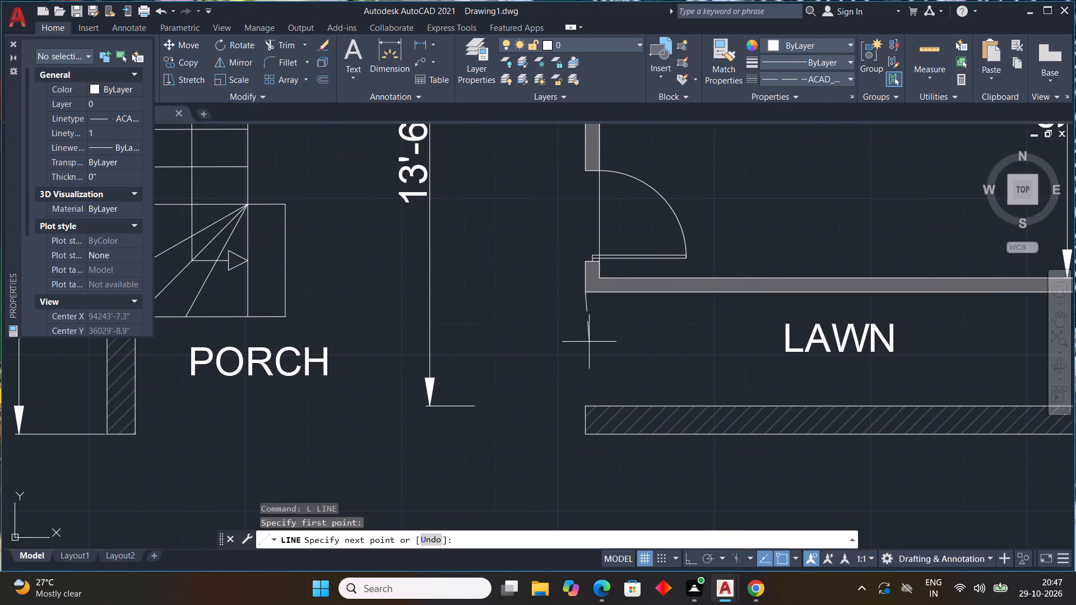
pyautogui.press('F8')
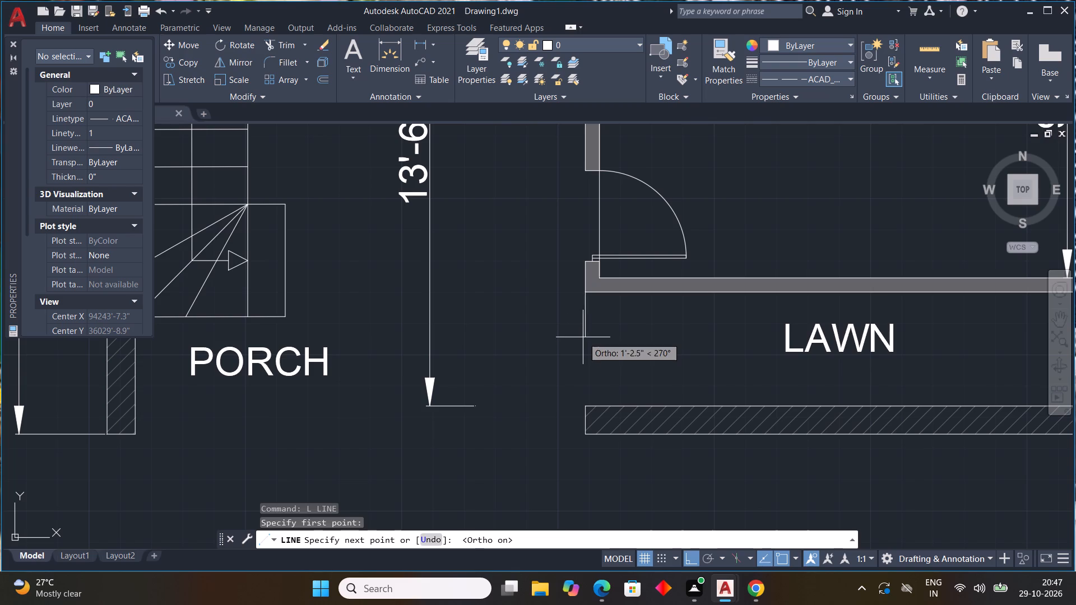
pyautogui.click(584, 347)
pyautogui.moveTo(595, 346); pyautogui.dragTo(741, 334, button='middle')
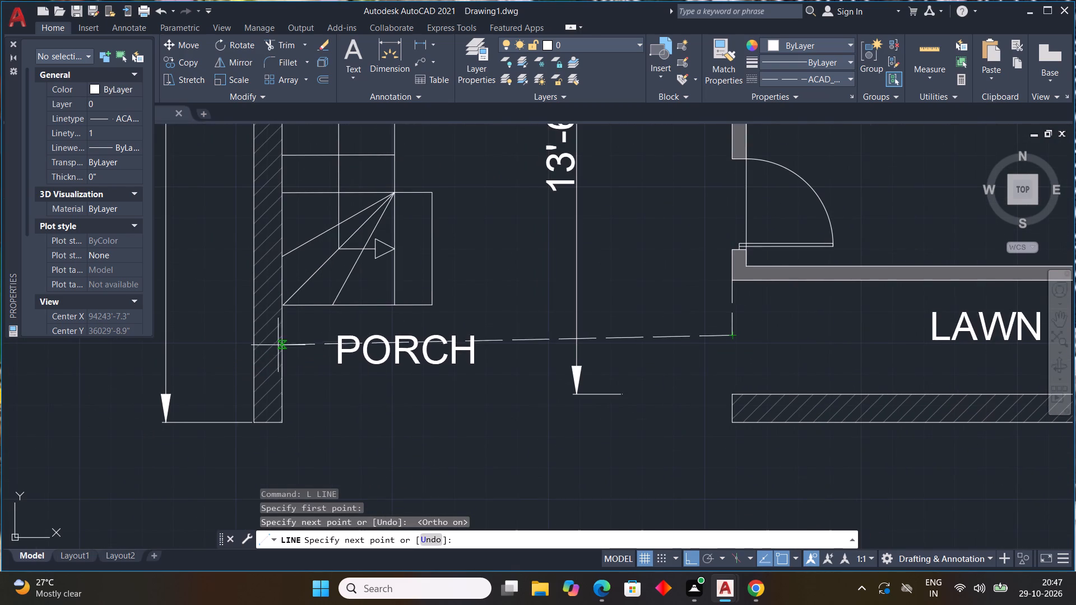
pyautogui.click(285, 333)
pyautogui.press('Escape')
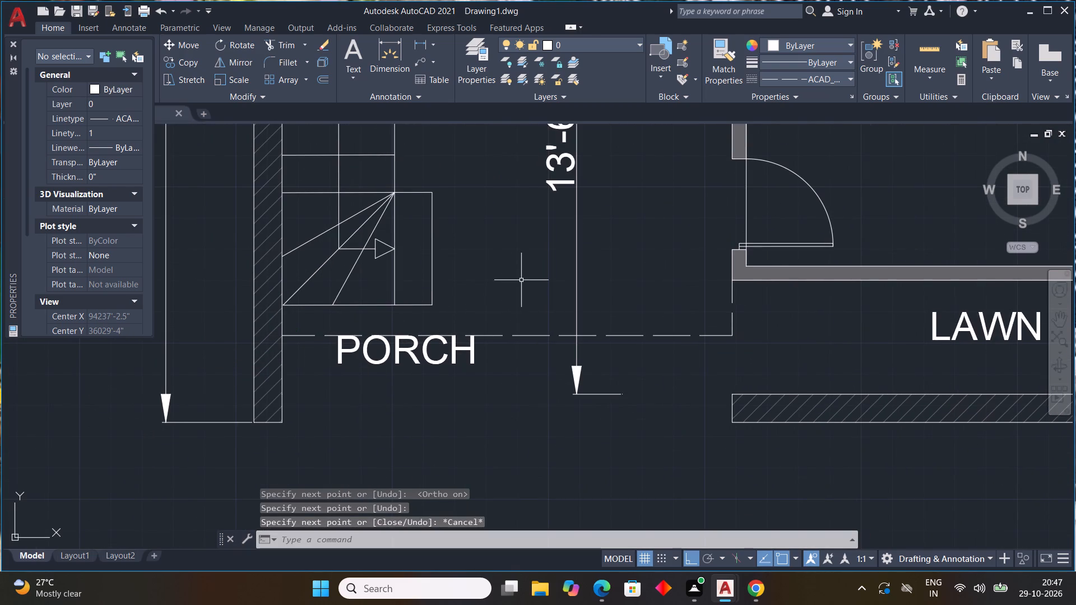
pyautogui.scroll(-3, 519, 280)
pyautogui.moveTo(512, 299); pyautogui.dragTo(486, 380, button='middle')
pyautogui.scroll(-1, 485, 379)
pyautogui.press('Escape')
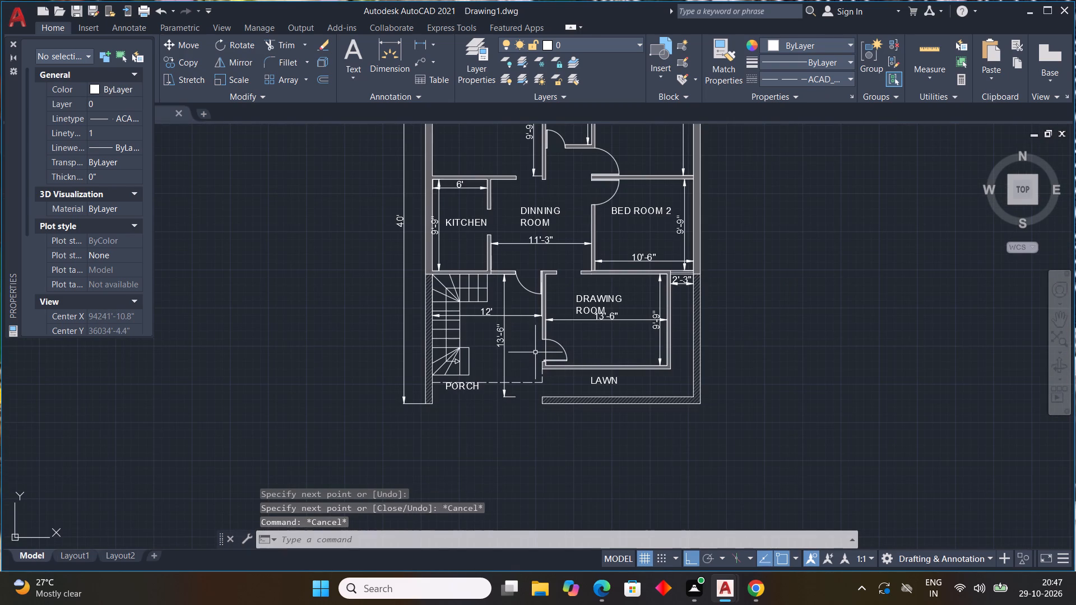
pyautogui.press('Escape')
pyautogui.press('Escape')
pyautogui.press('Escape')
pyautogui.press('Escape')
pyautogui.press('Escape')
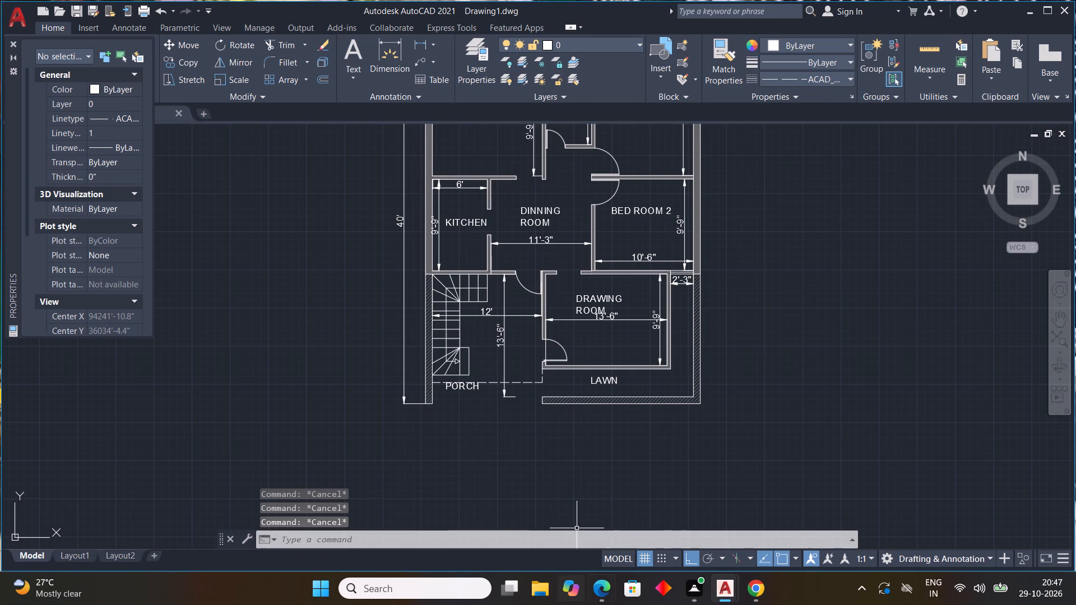
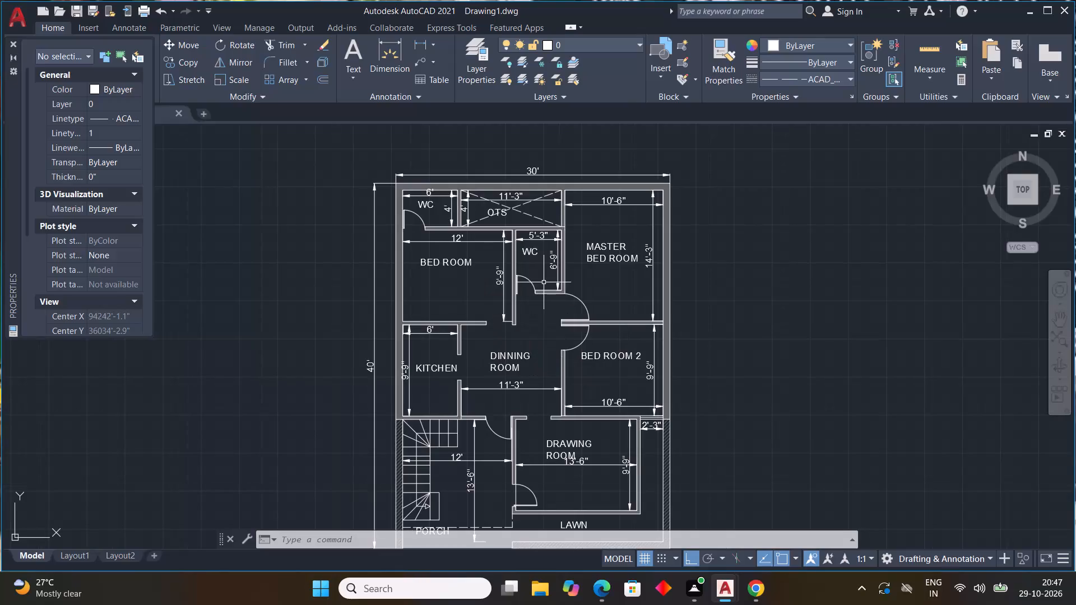
# Set the current linetype to ByLayer.
pyautogui.press('Escape')
pyautogui.press('Escape')
pyautogui.press('Escape')
pyautogui.press('Escape')
pyautogui.press('Escape')
pyautogui.press('Escape')
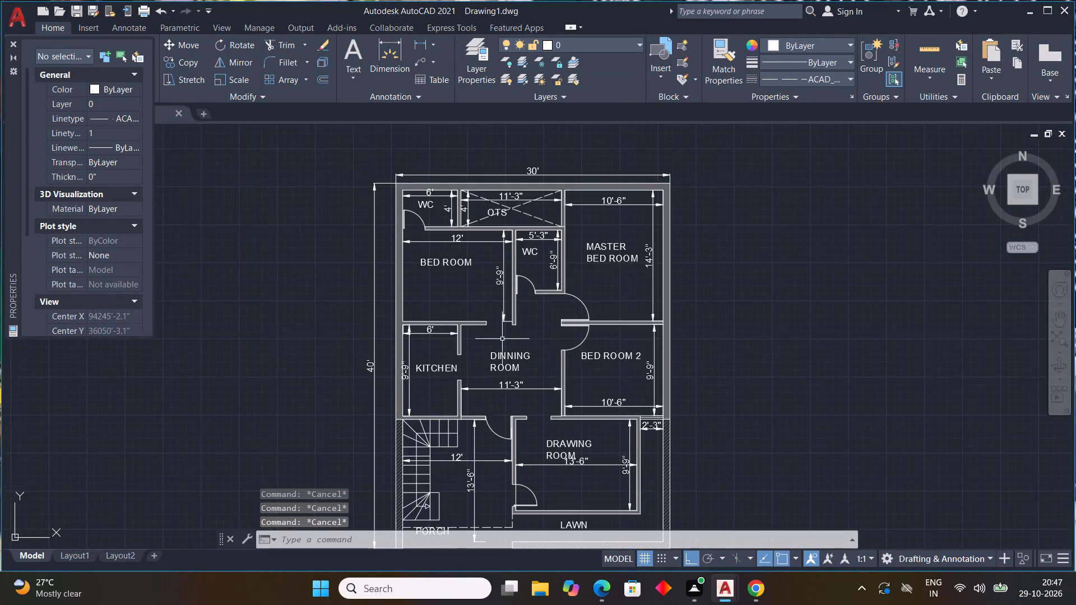
pyautogui.scroll(3, 502, 339)
pyautogui.scroll(-2, 501, 338)
pyautogui.moveTo(499, 337); pyautogui.dragTo(530, 297, button='middle')
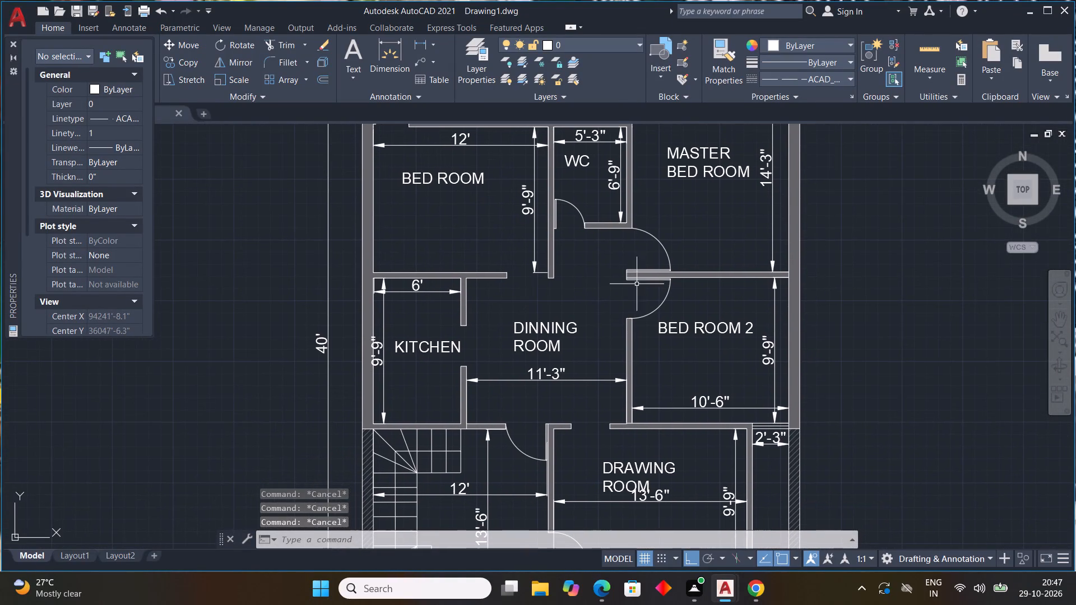
pyautogui.scroll(3, 541, 285)
pyautogui.scroll(-2, 553, 289)
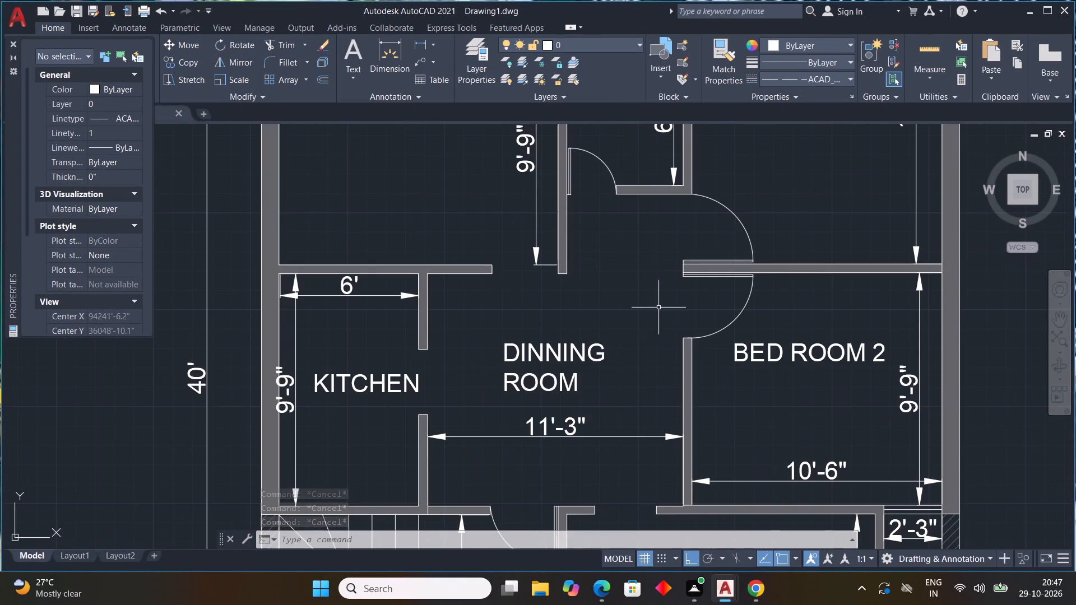
pyautogui.press('l')
pyautogui.click(771, 73)
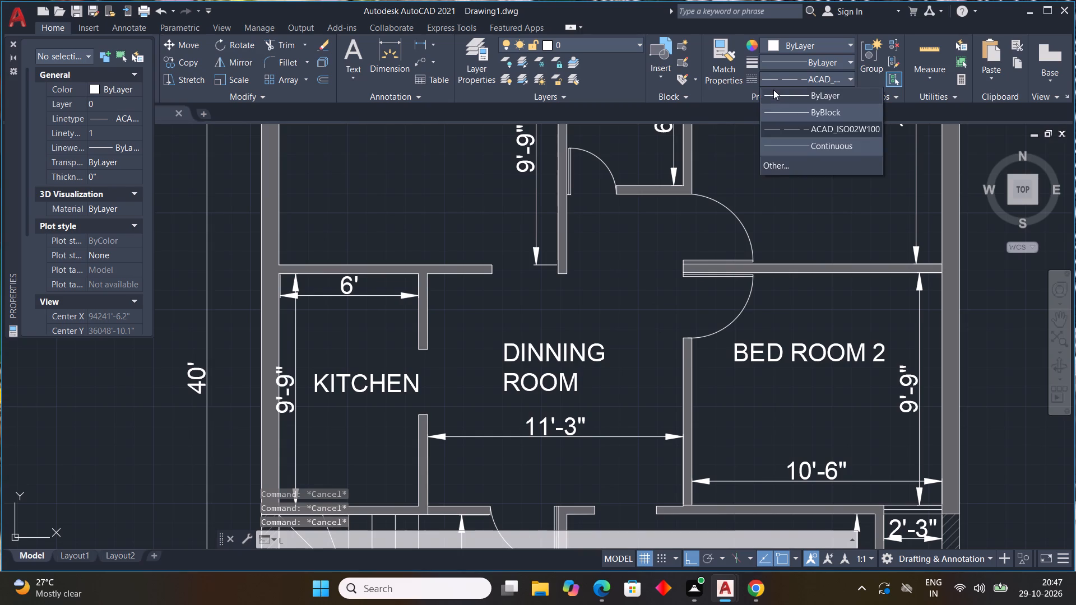
pyautogui.click(776, 97)
# Draw a 1" by 3' door leaf with lines against the lower end of the wall between the bedroom and the central WC.
pyautogui.moveTo(639, 253); pyautogui.dragTo(678, 295, button='middle')
pyautogui.scroll(2, 612, 319)
pyautogui.press('l')
pyautogui.press('space')
pyautogui.moveTo(572, 308); pyautogui.dragTo(565, 308)
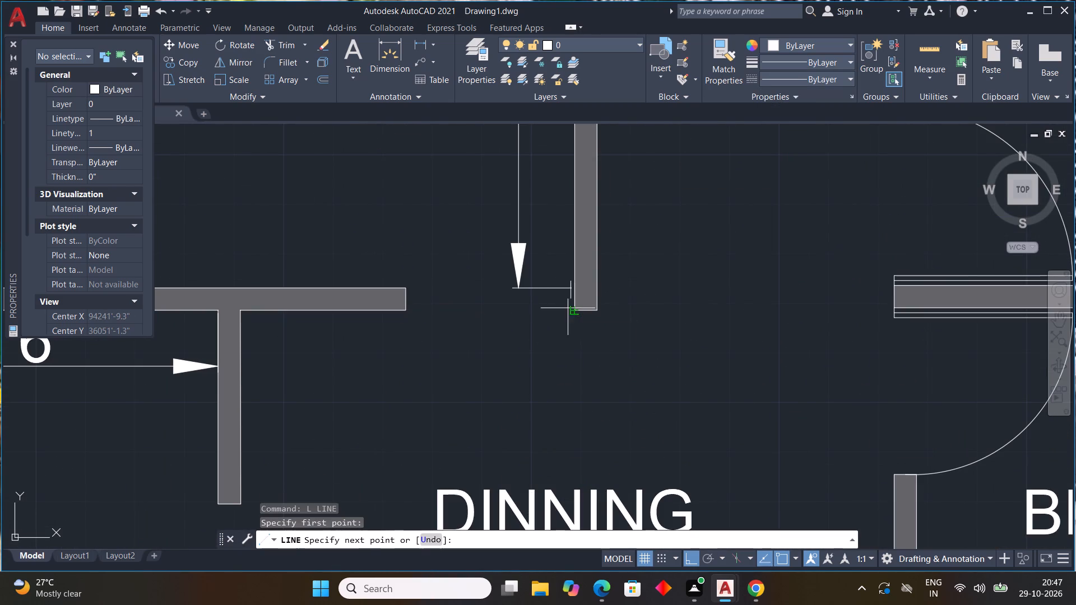
pyautogui.press('1')
pyautogui.hotkey('shift', '"')
pyautogui.press('Return')
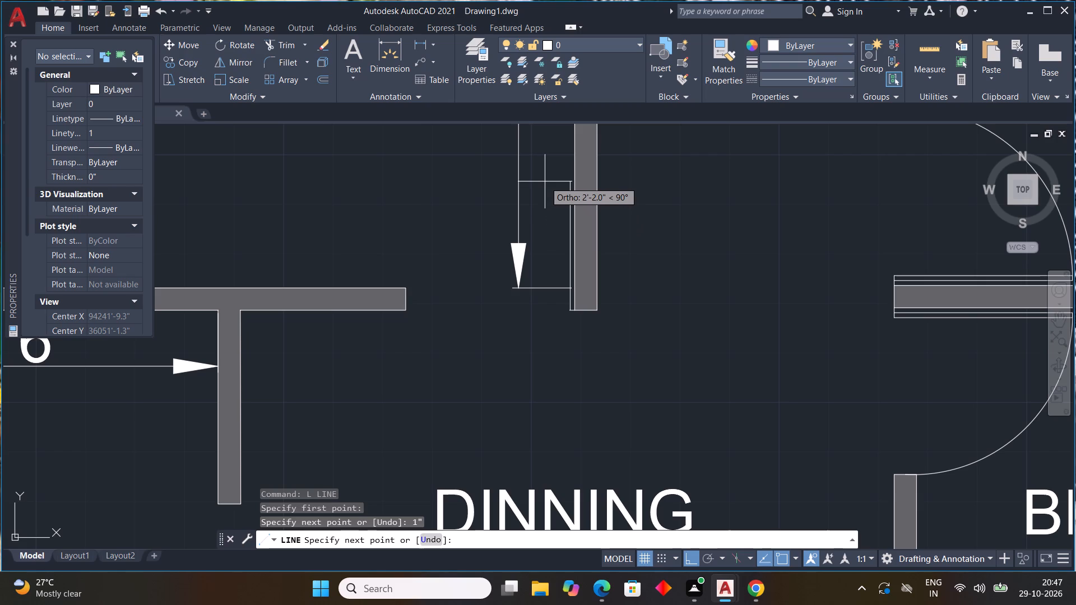
pyautogui.write("3'")
pyautogui.press('Return')
pyautogui.write('1"')
pyautogui.press('Return')
pyautogui.scroll(3, 542, 317)
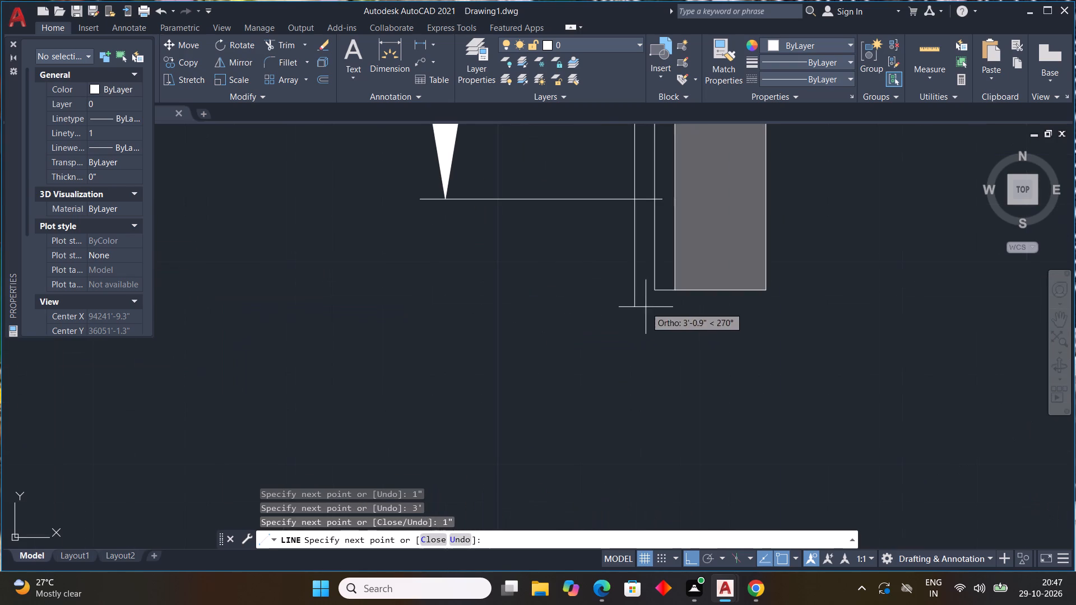
pyautogui.click(634, 288)
pyautogui.click(653, 291)
pyautogui.press('Escape')
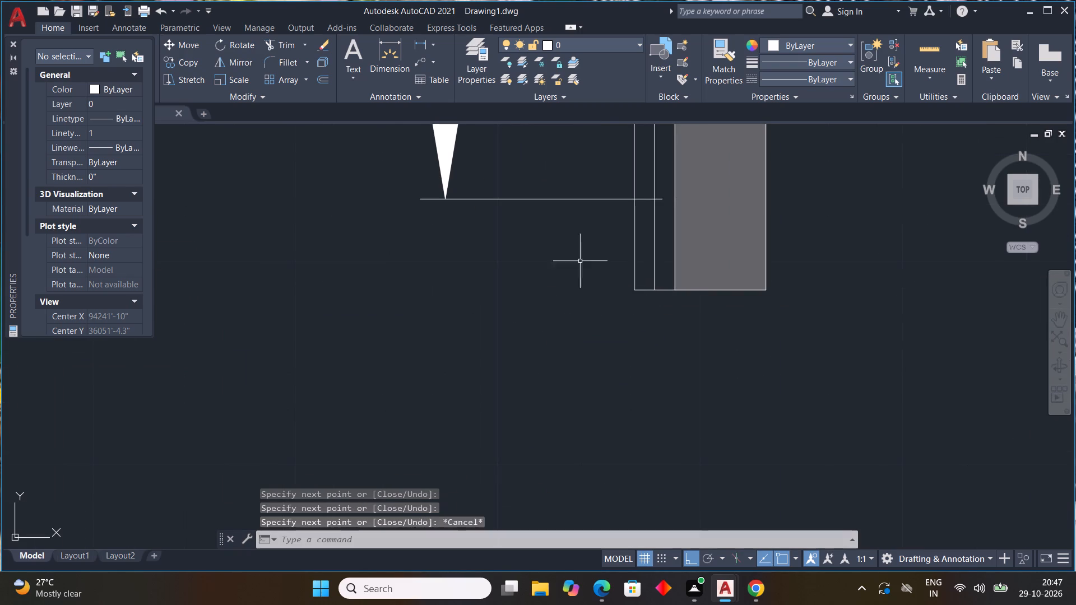
# Draw the bedroom door swing as a 3-Point arc from the leaf's upper end to the end of the wall across the opening.
pyautogui.click(11, 37)
pyautogui.click(12, 40)
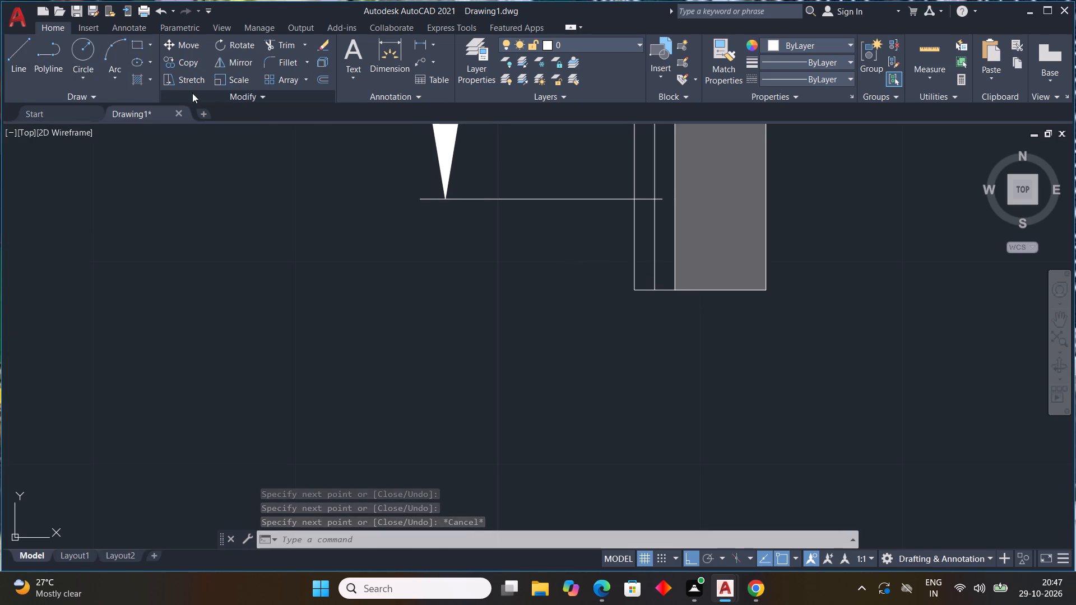
pyautogui.click(118, 78)
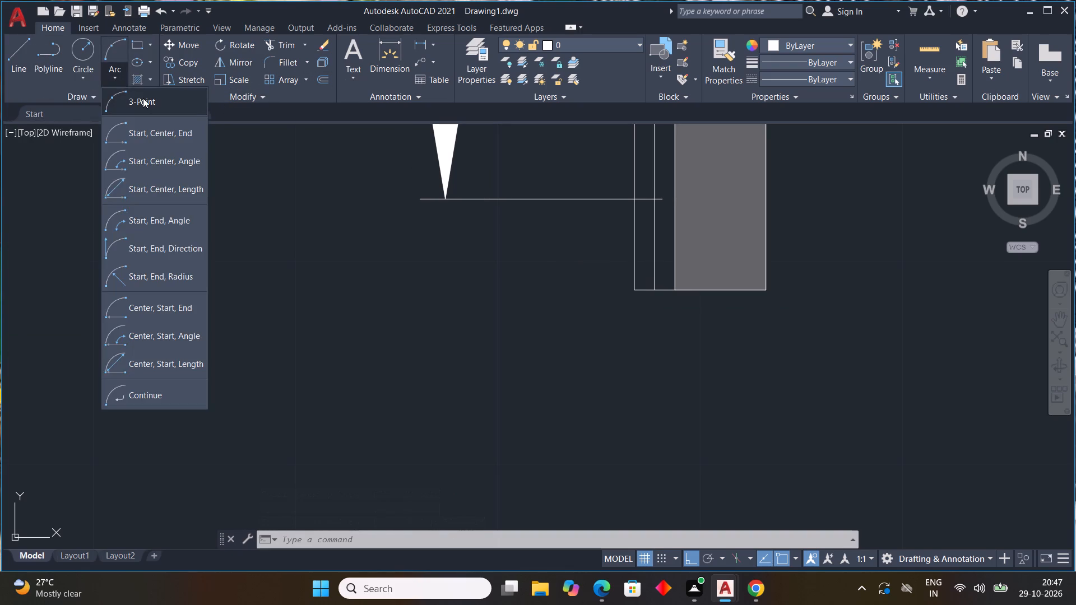
pyautogui.click(143, 99)
pyautogui.scroll(-1, 559, 196)
pyautogui.moveTo(559, 197); pyautogui.dragTo(547, 349, button='middle')
pyautogui.scroll(-1, 547, 349)
pyautogui.scroll(-3, 557, 263)
pyautogui.scroll(4, 563, 230)
pyautogui.click(568, 194)
pyautogui.click(549, 191)
pyautogui.moveTo(460, 278); pyautogui.dragTo(556, 206, button='middle')
pyautogui.scroll(-2, 460, 283)
pyautogui.click(438, 339)
pyautogui.scroll(-4, 598, 341)
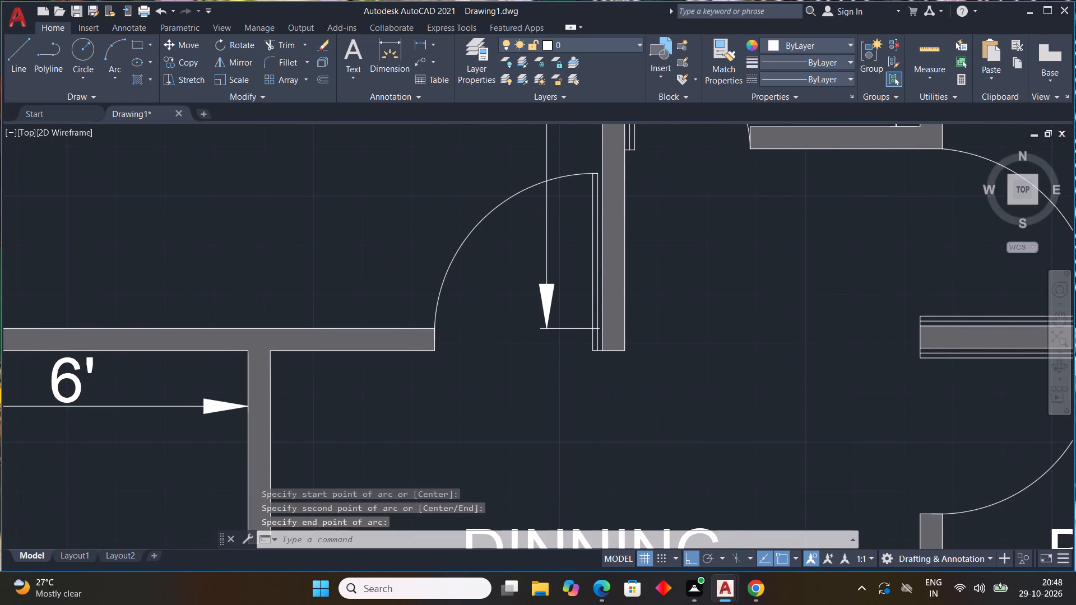
pyautogui.scroll(-1, 720, 335)
pyautogui.moveTo(687, 364); pyautogui.dragTo(702, 273, button='middle')
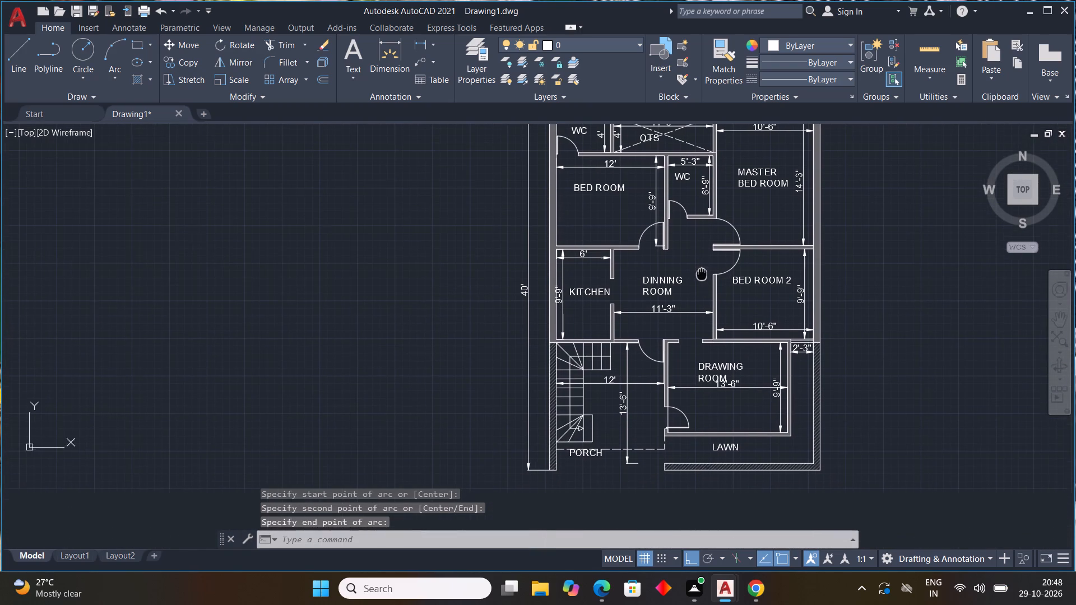
pyautogui.press('Escape')
pyautogui.press('Escape')
pyautogui.press('Escape')
pyautogui.press('Escape')
pyautogui.press('Escape')
pyautogui.press('Escape')
pyautogui.press('Escape')
pyautogui.press('Escape')
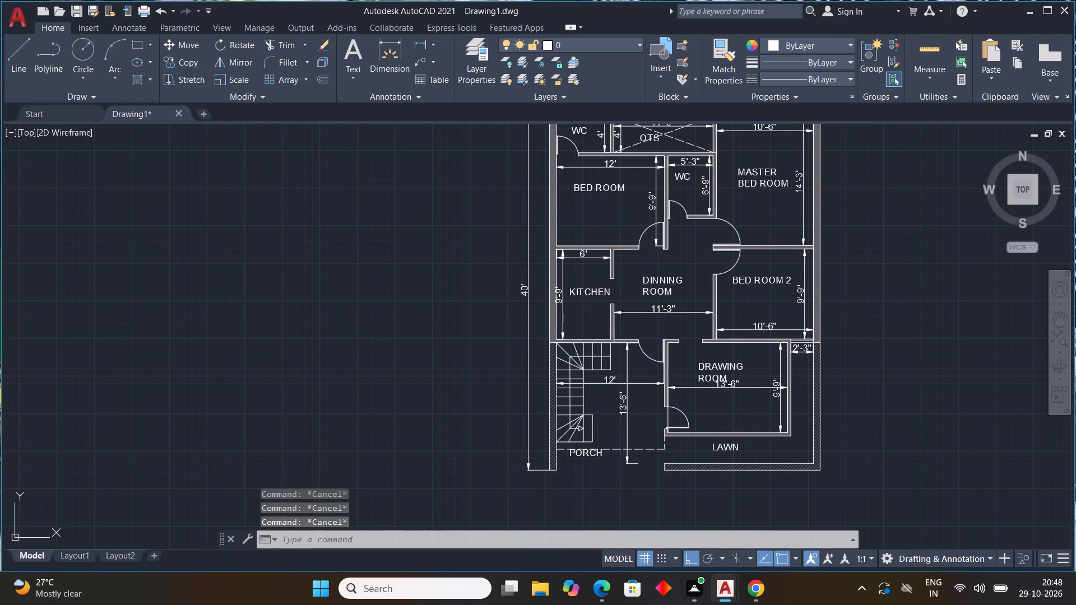
# Add the multiline text GROUND FLOOR PLAN below the porch as the plan title.
pyautogui.click(349, 52)
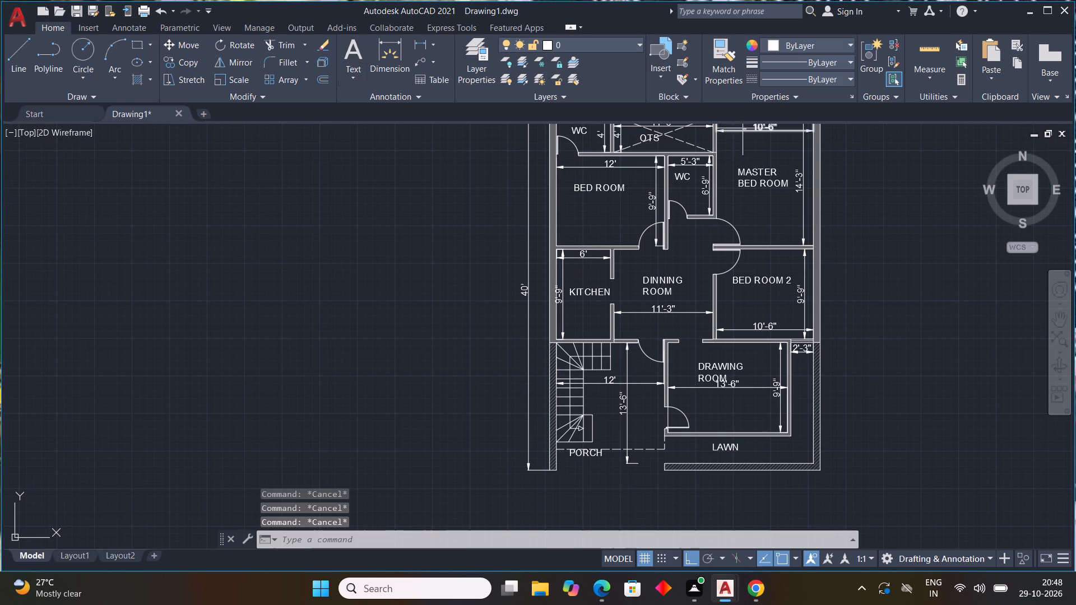
pyautogui.moveTo(749, 369); pyautogui.dragTo(563, 162, button='middle')
pyautogui.scroll(2, 364, 317)
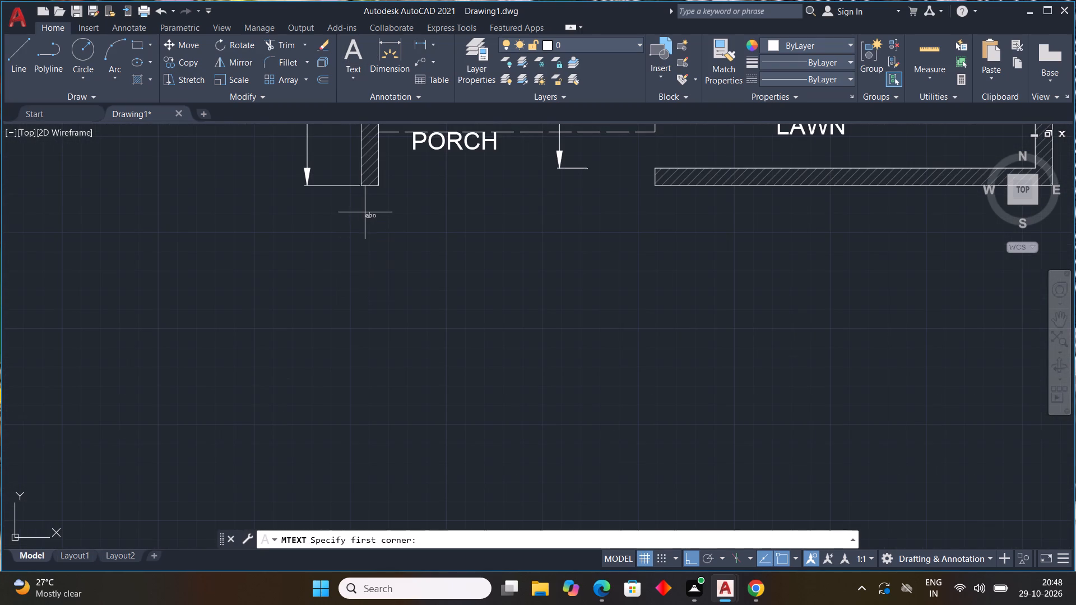
pyautogui.click(369, 210)
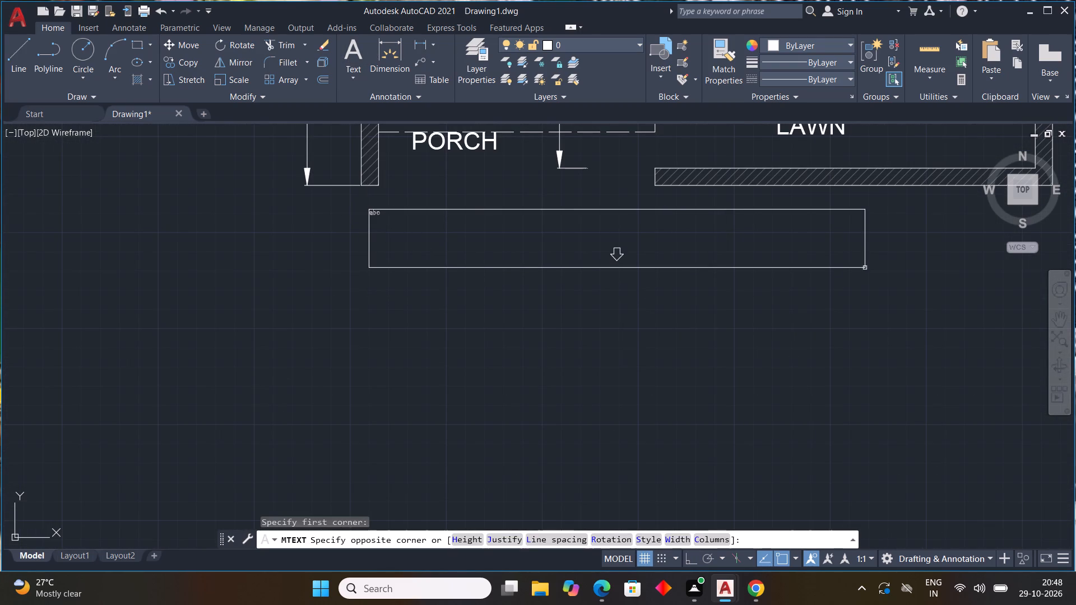
pyautogui.click(865, 268)
pyautogui.write('GROUND')
pyautogui.press('space')
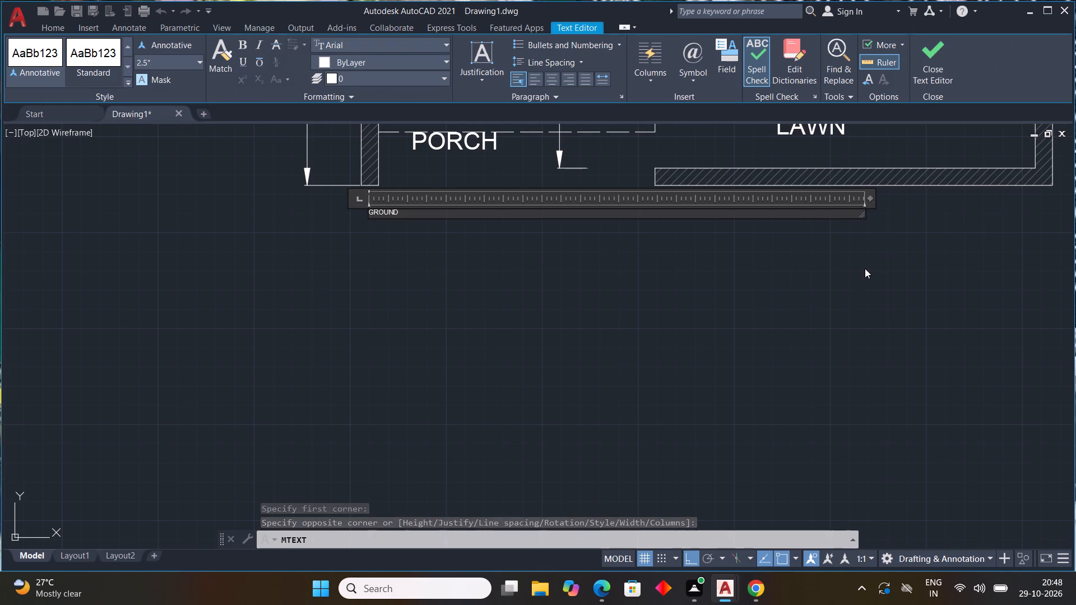
pyautogui.write('FLOOR')
pyautogui.press('space')
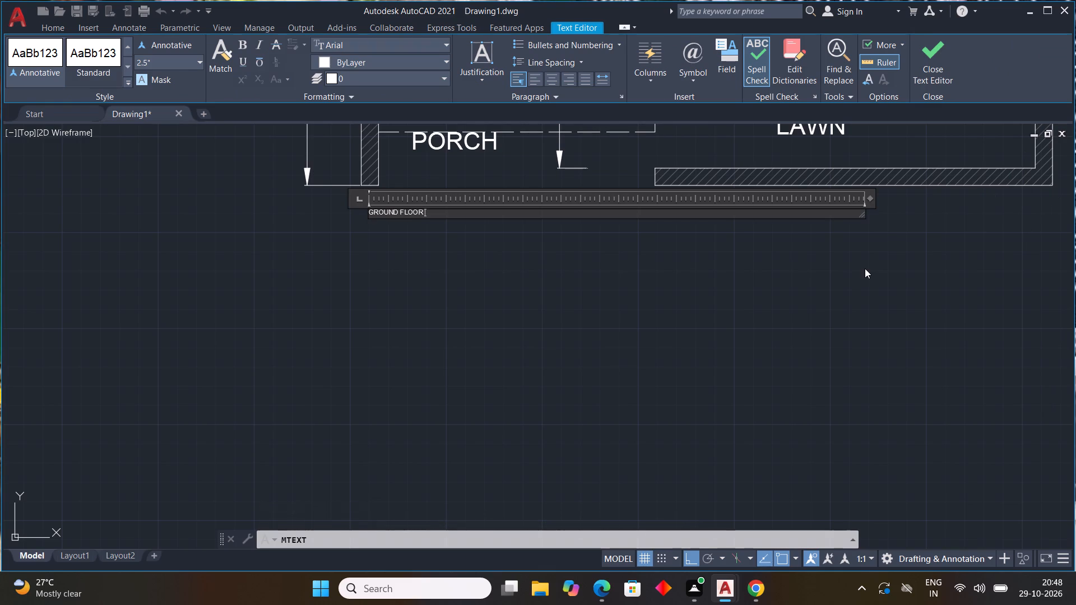
pyautogui.write('PLAN')
pyautogui.click(573, 346)
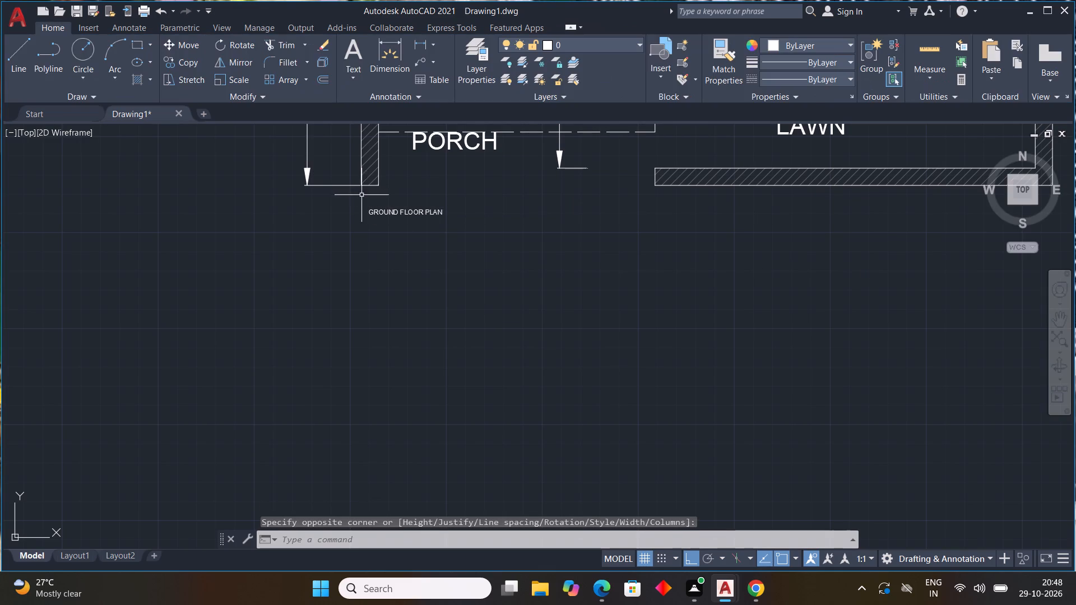
# Set the text height of the GROUND FLOOR PLAN title to 1'.
pyautogui.click(404, 210)
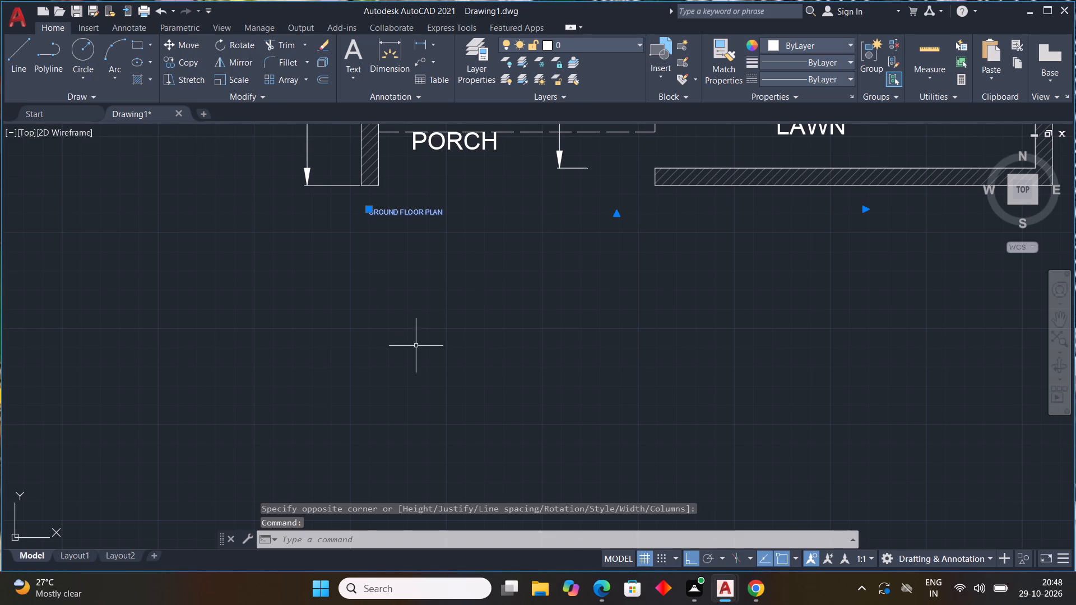
pyautogui.rightClick(414, 309)
pyautogui.click(495, 547)
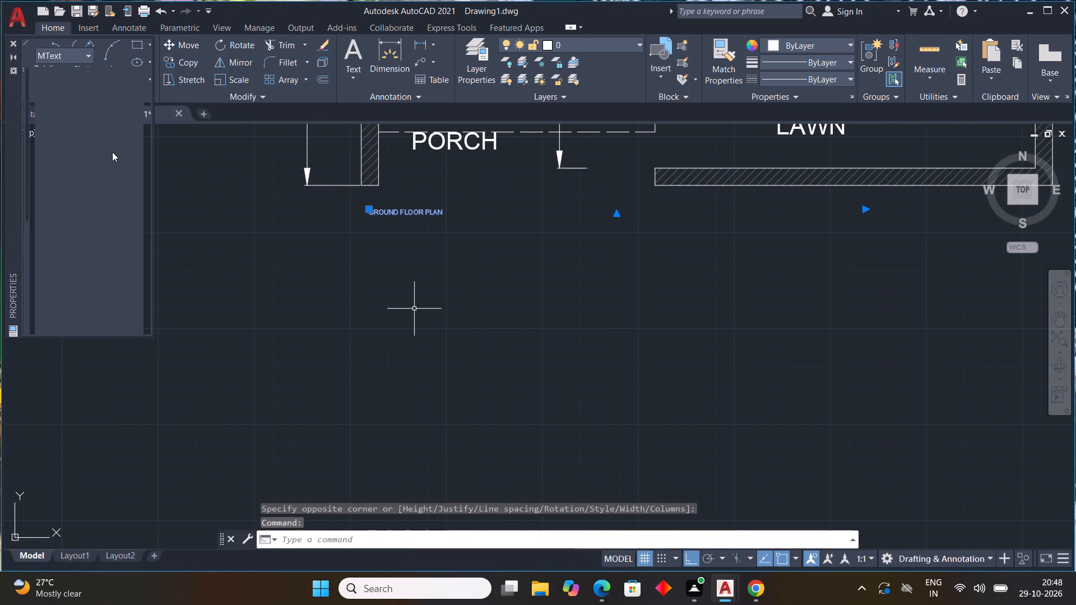
pyautogui.scroll(-4, 112, 148)
pyautogui.click(113, 132)
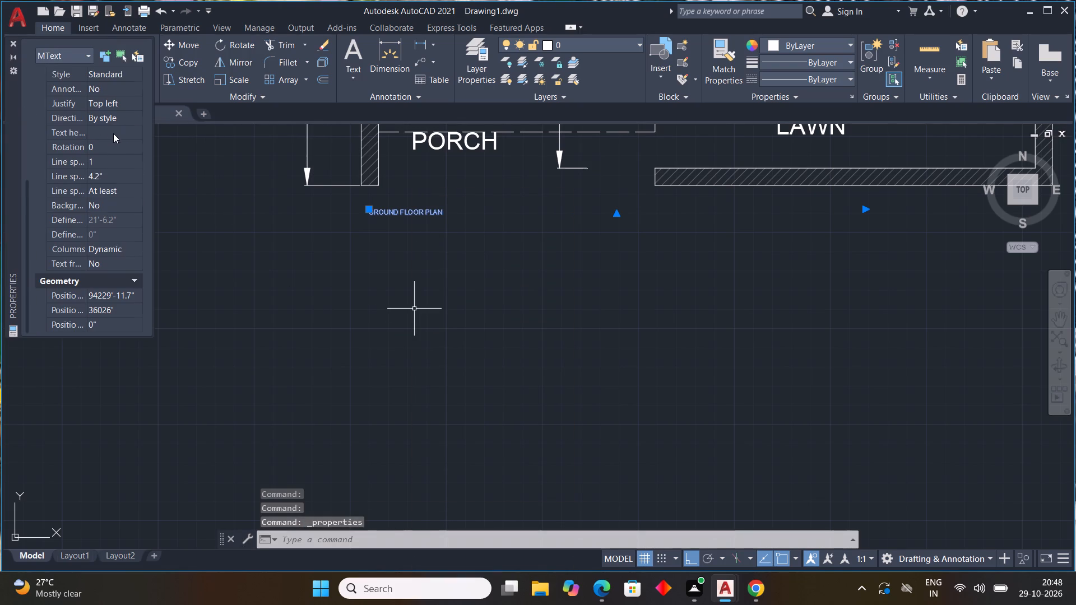
pyautogui.moveTo(114, 133); pyautogui.dragTo(0, 129)
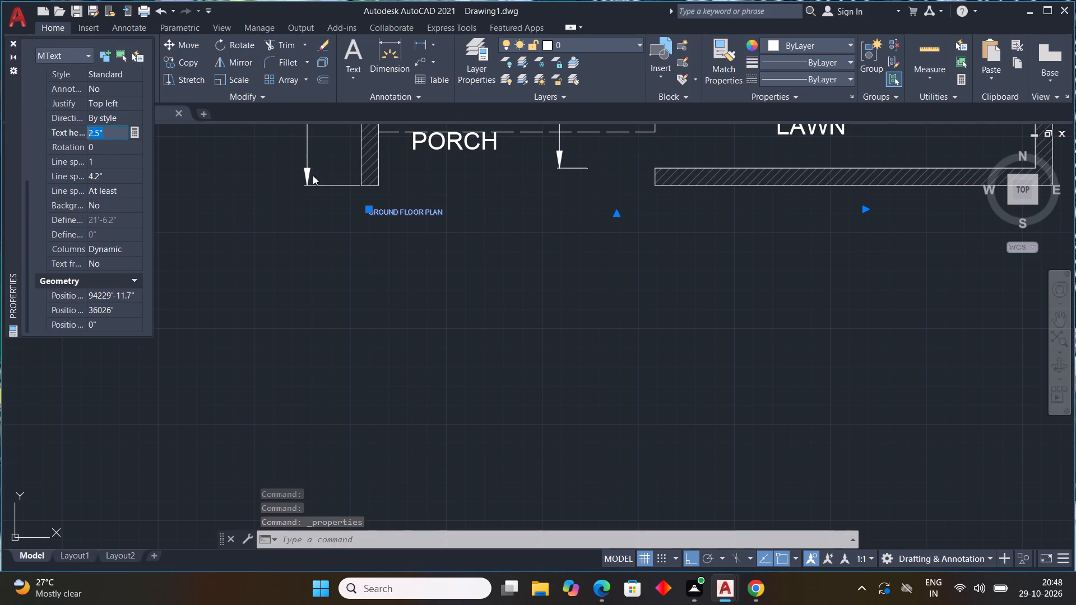
pyautogui.write("1'")
pyautogui.press('Return')
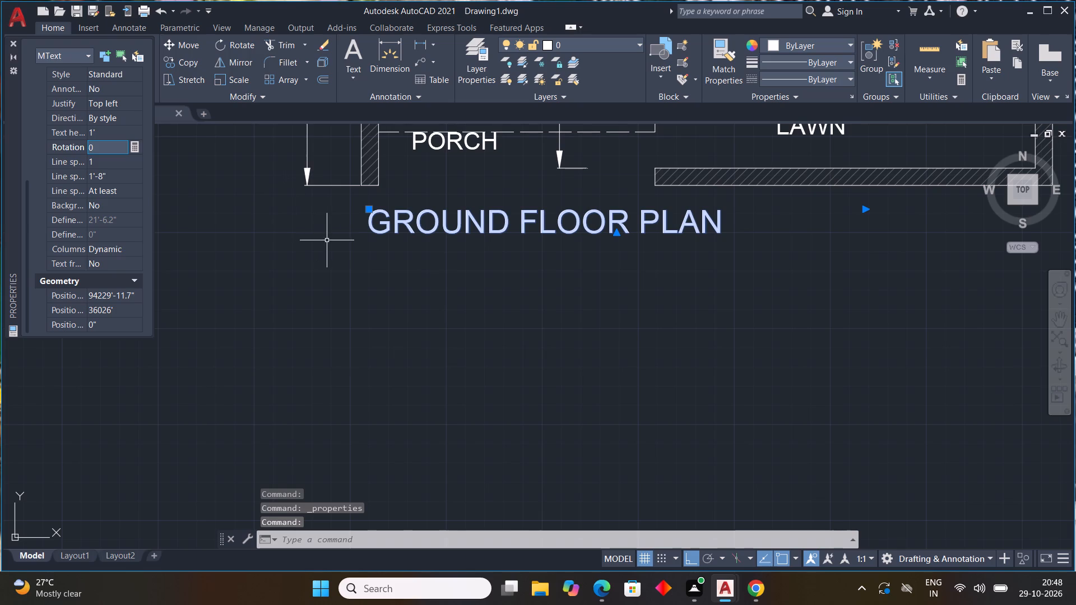
pyautogui.press('Escape')
pyautogui.press('Escape')
# Examine the whole floor plan, including its rooms, doors, dimensions and title.
pyautogui.scroll(-3, 495, 241)
pyautogui.moveTo(587, 287); pyautogui.dragTo(576, 385, button='middle')
pyautogui.scroll(-1, 582, 302)
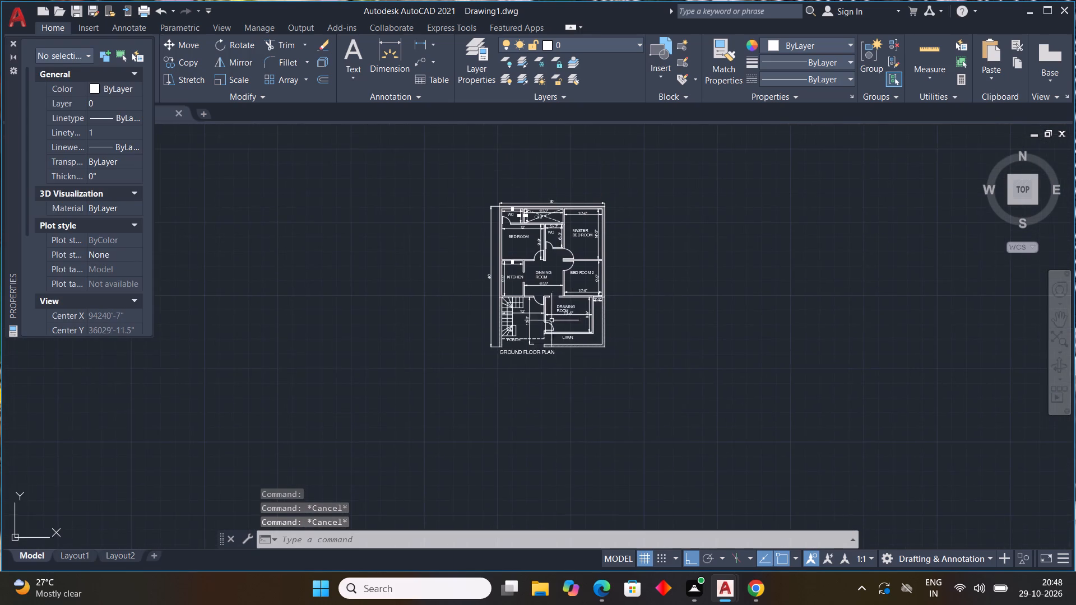
pyautogui.scroll(3, 548, 316)
pyautogui.moveTo(547, 319); pyautogui.dragTo(580, 389, button='middle')
pyautogui.moveTo(589, 281); pyautogui.dragTo(607, 383, button='middle')
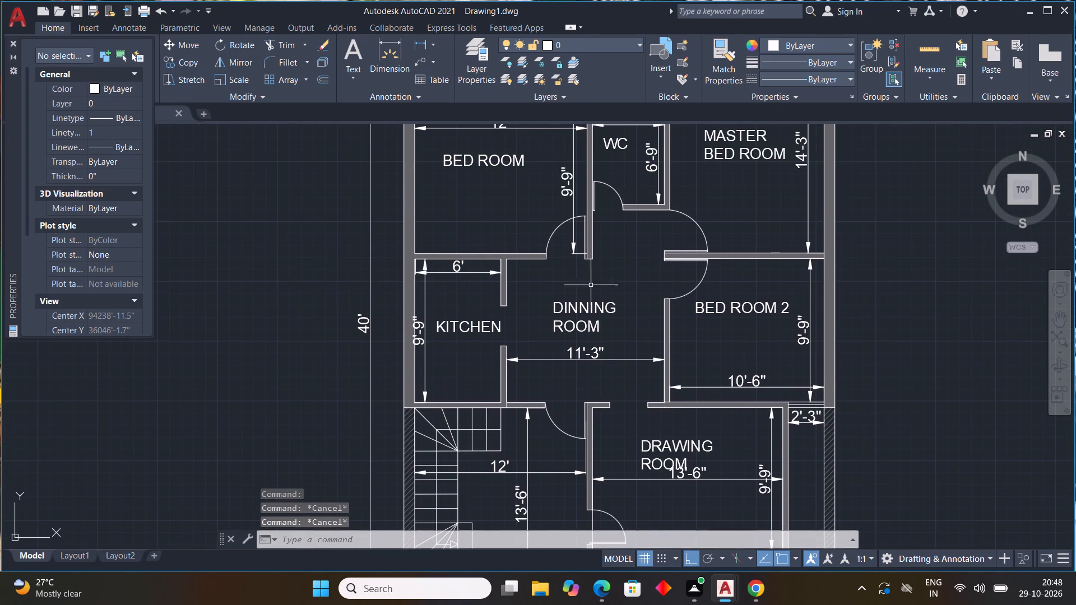
pyautogui.scroll(-3, 599, 271)
pyautogui.scroll(3, 628, 301)
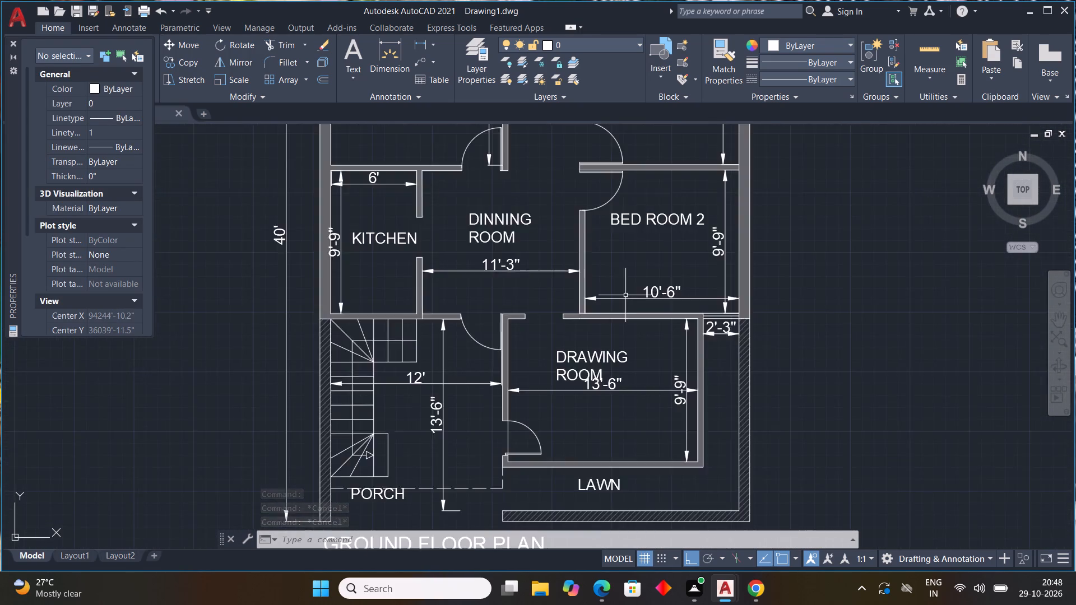
pyautogui.moveTo(624, 295); pyautogui.dragTo(601, 331, button='middle')
pyautogui.scroll(-1, 624, 296)
pyautogui.press('Escape')
pyautogui.press('Escape')
pyautogui.press('Escape')
pyautogui.press('Escape')
pyautogui.scroll(-2, 650, 308)
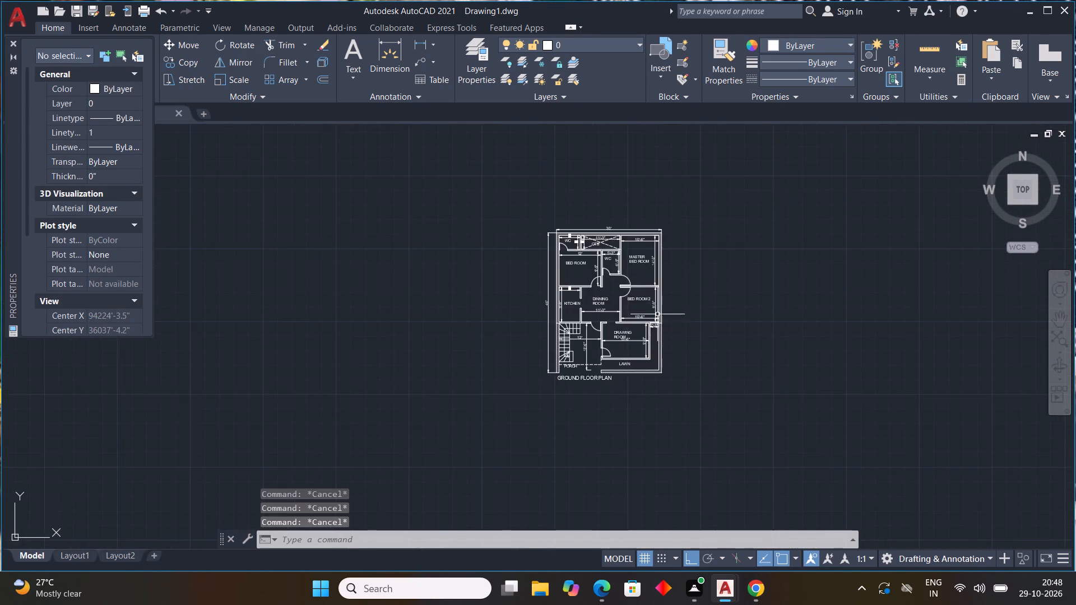
# Draw a rectangle as a border enclosing the whole floor plan, its outer dimensions and the GROUND FLOOR PLAN title.
pyautogui.moveTo(657, 317); pyautogui.dragTo(596, 348, button='middle')
pyautogui.scroll(2, 432, 166)
pyautogui.write('REC')
pyautogui.press('space')
pyautogui.scroll(-1, 586, 328)
pyautogui.moveTo(588, 326); pyautogui.dragTo(510, 261, button='middle')
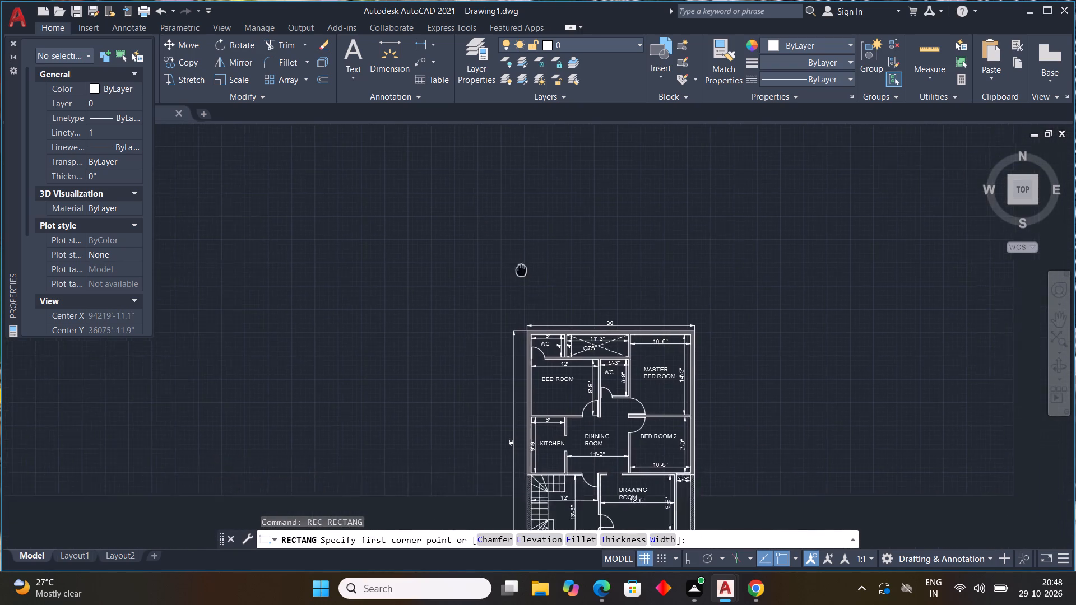
pyautogui.moveTo(510, 261); pyautogui.dragTo(443, 203, button='middle')
pyautogui.click(424, 240)
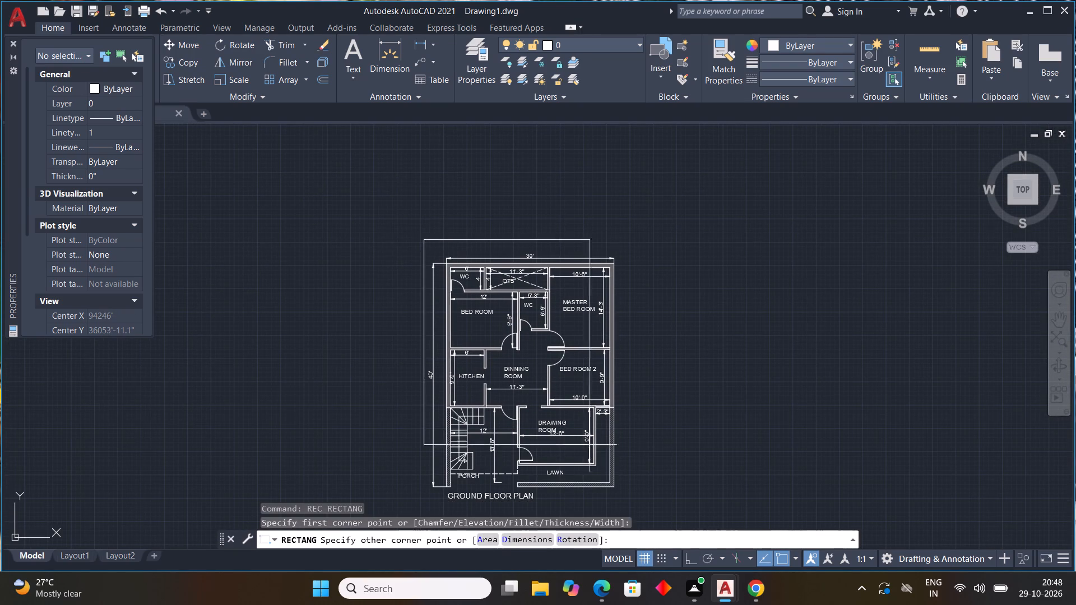
pyautogui.moveTo(642, 445); pyautogui.dragTo(581, 328, button='middle')
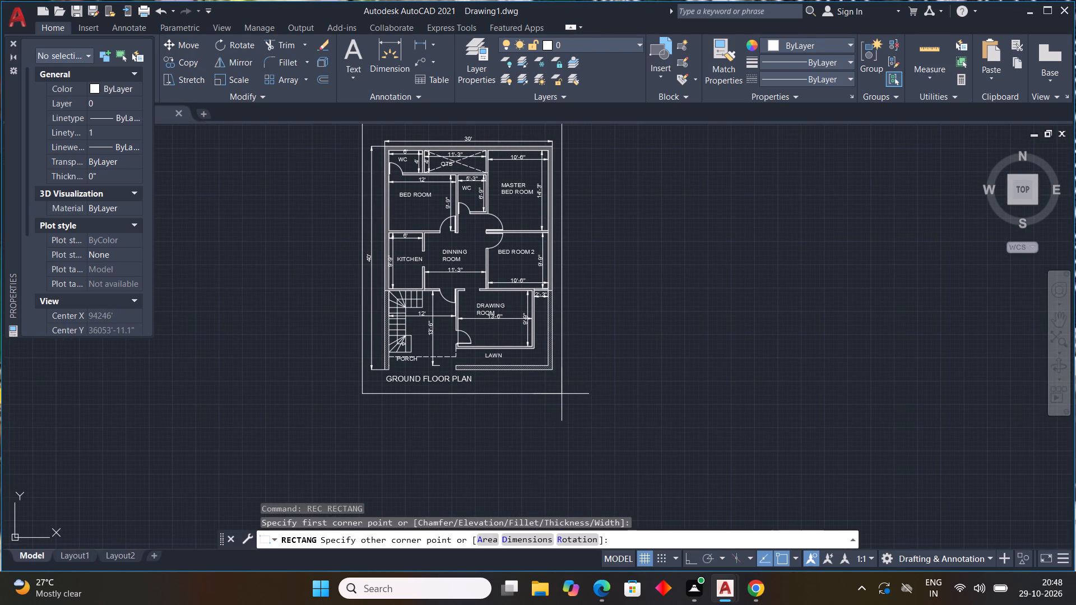
pyautogui.moveTo(560, 394); pyautogui.dragTo(587, 437, button='middle')
pyautogui.scroll(1, 591, 435)
pyautogui.scroll(-1, 588, 427)
pyautogui.moveTo(588, 427); pyautogui.dragTo(636, 460, button='middle')
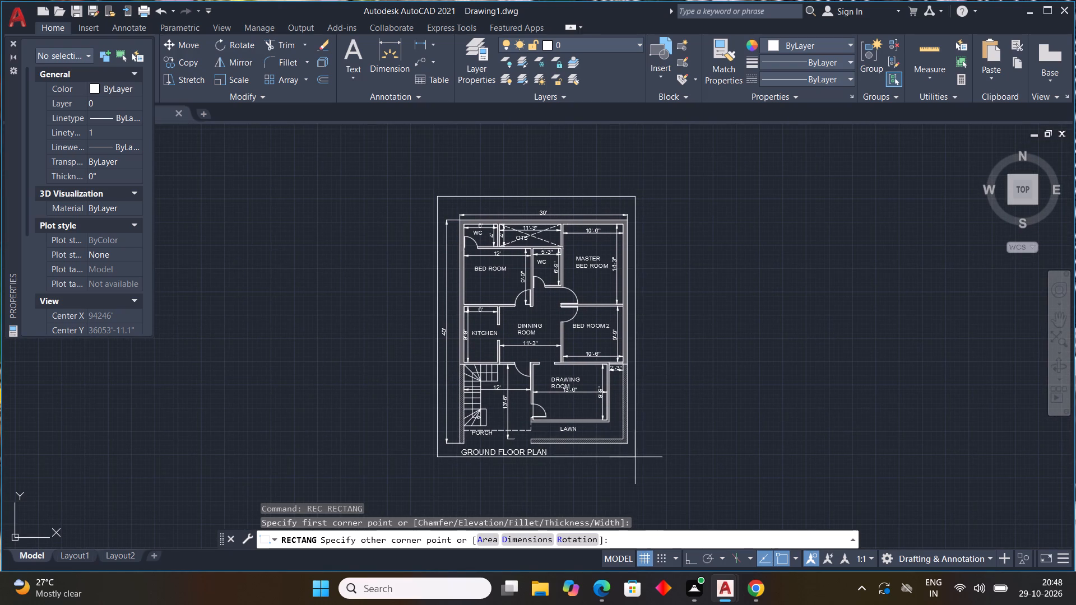
pyautogui.click(637, 462)
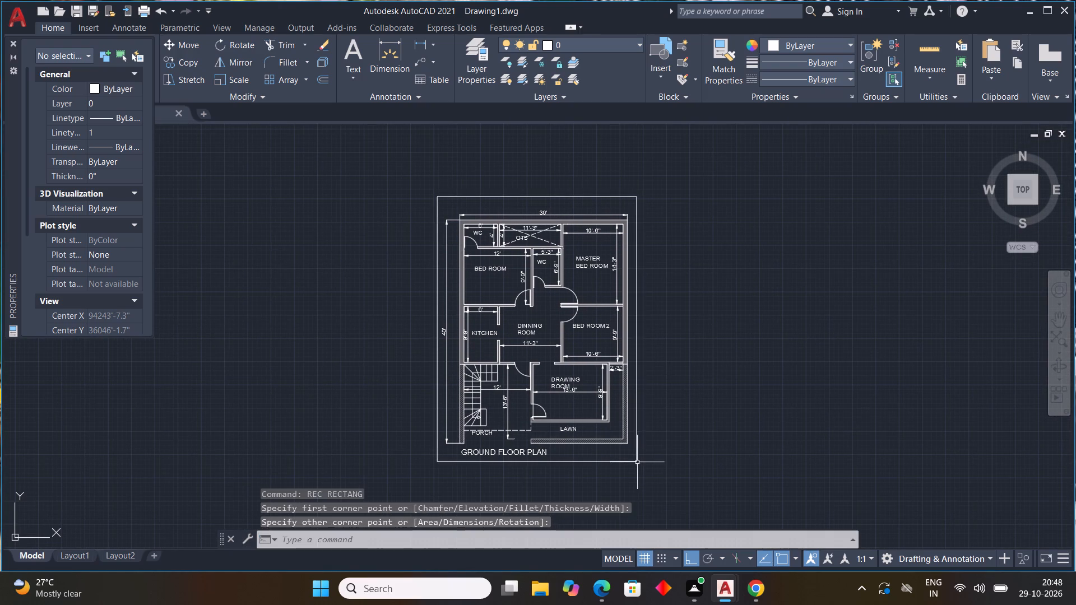
pyautogui.press('Escape')
pyautogui.press('Escape')
# Offset the rectangular border around the floor plan outward by 9".
pyautogui.press('o')
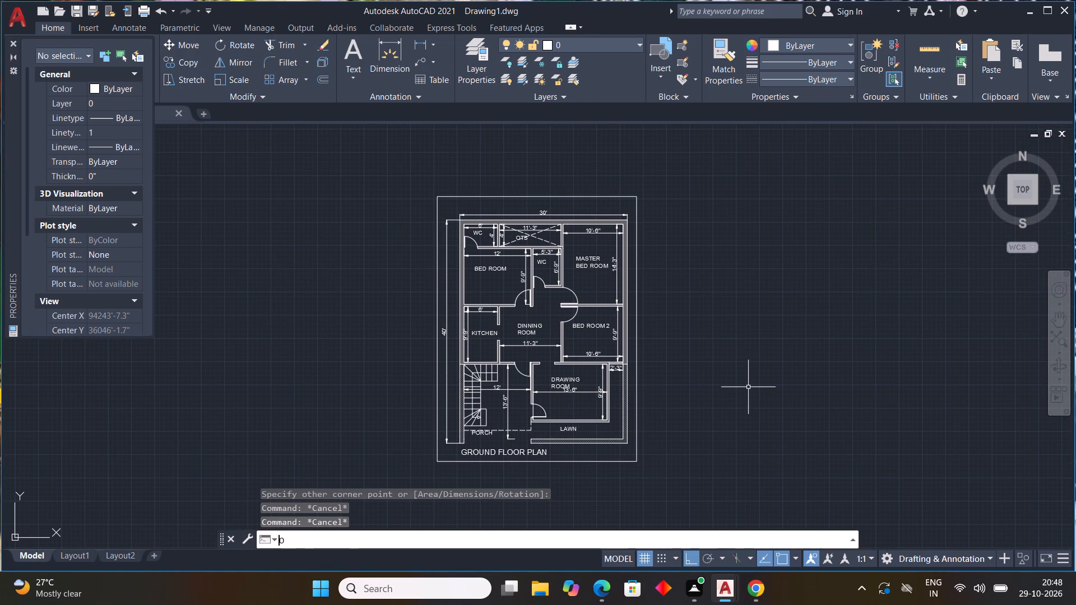
pyautogui.write('FF')
pyautogui.press('space')
pyautogui.press('9')
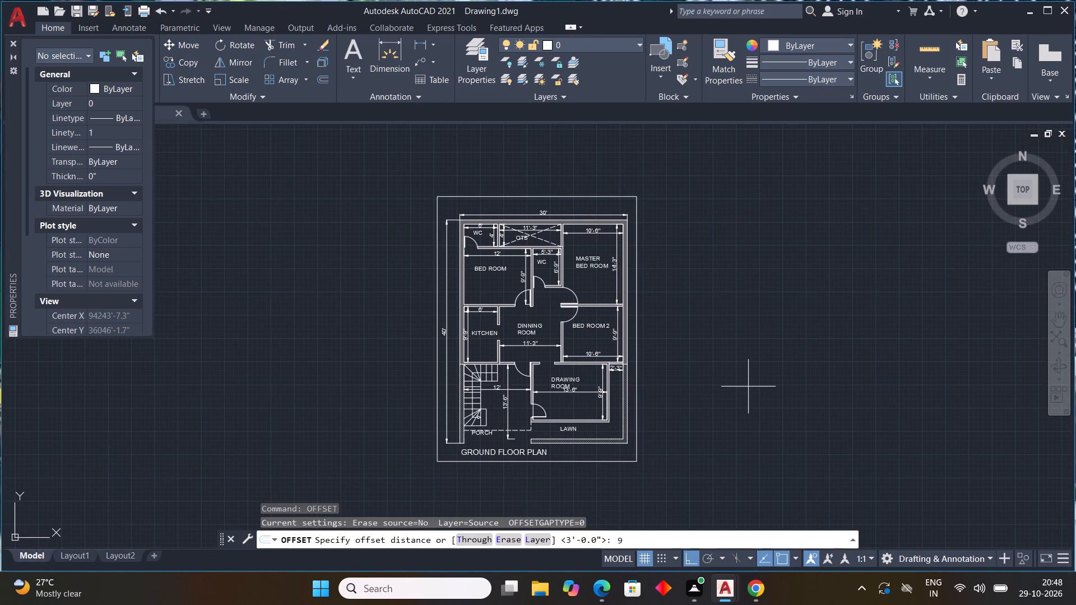
pyautogui.hotkey('shift', '"')
pyautogui.press('Return')
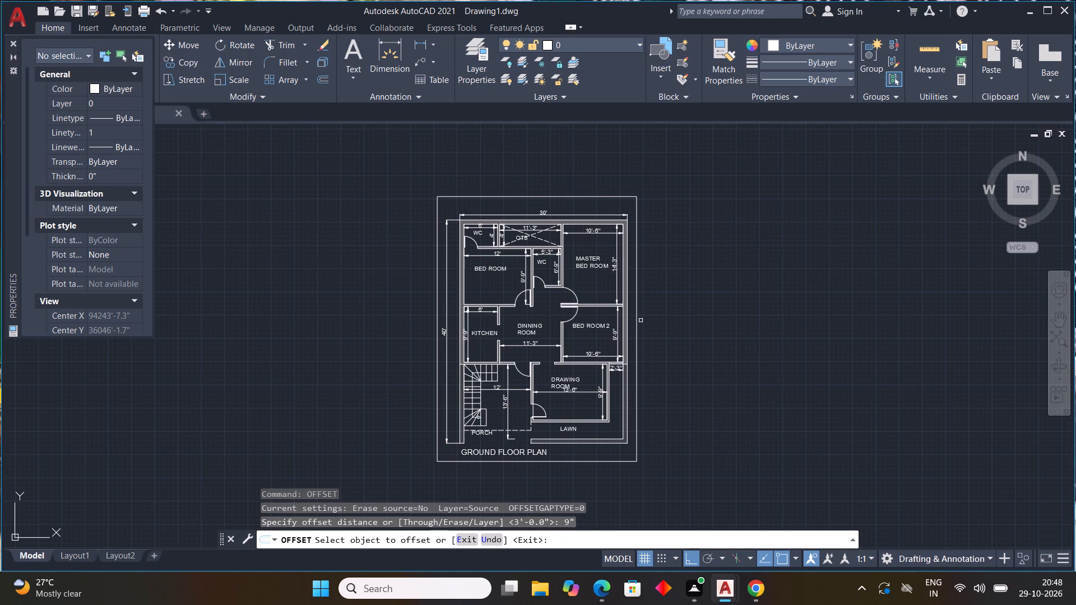
pyautogui.click(638, 320)
pyautogui.click(669, 363)
pyautogui.press('Escape')
pyautogui.press('Escape')
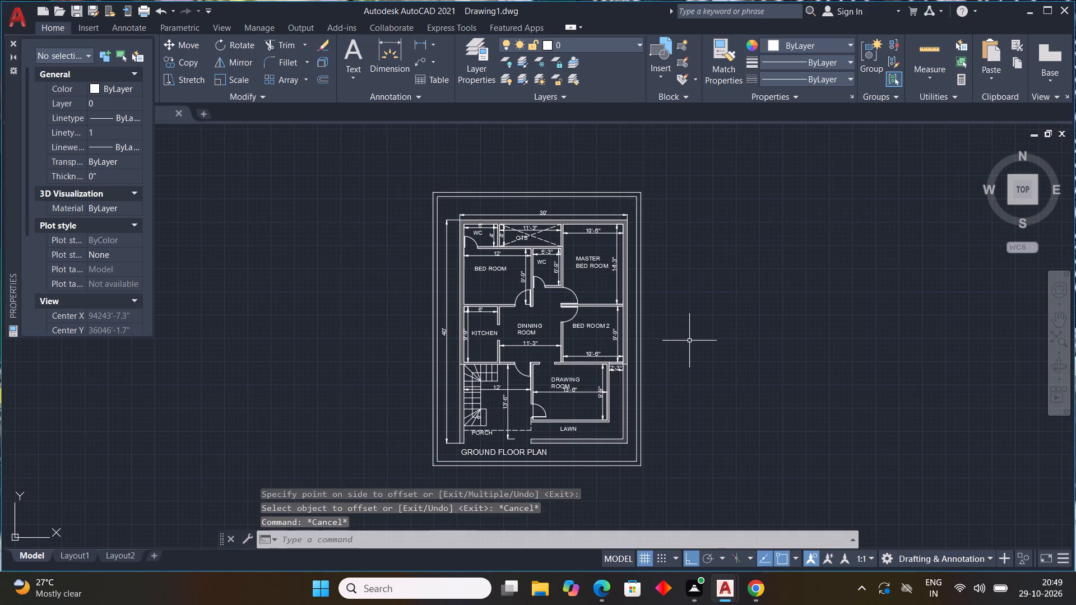
pyautogui.press('Escape')
pyautogui.press('Escape')
pyautogui.press('Escape')
# Hatch the strip between the two border rectangles with the ANSI31 pattern.
pyautogui.write('H')
pyautogui.press('space')
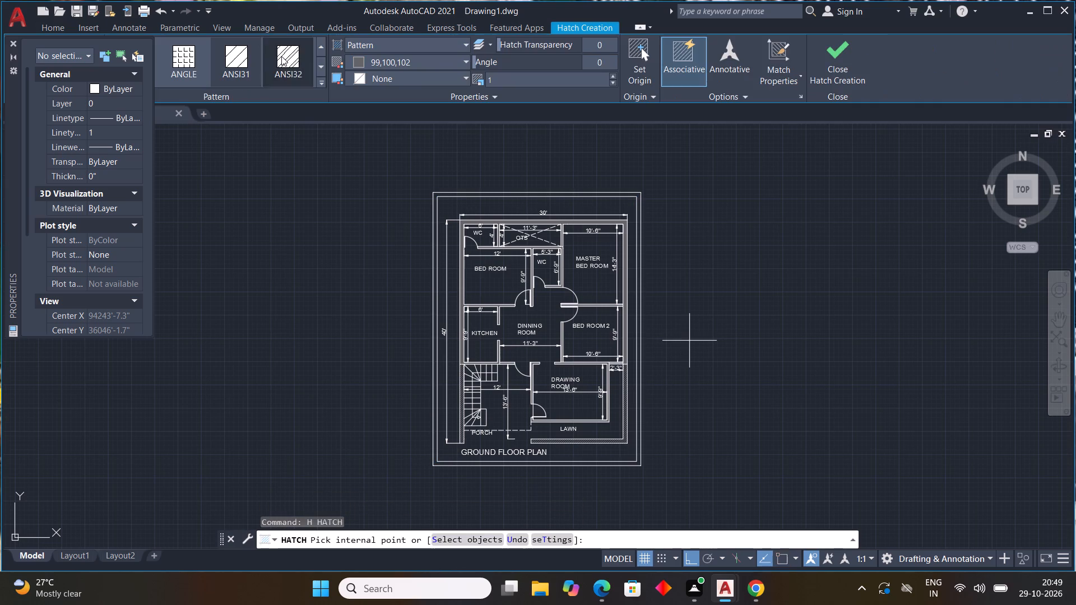
pyautogui.click(240, 56)
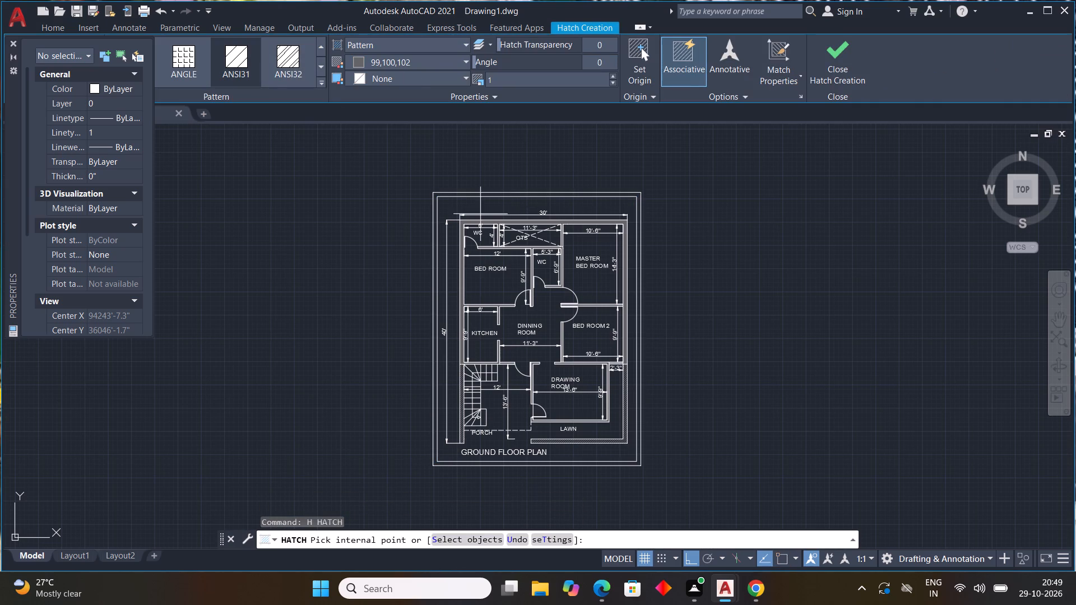
pyautogui.scroll(3, 433, 196)
pyautogui.click(440, 198)
pyautogui.scroll(-4, 470, 213)
pyautogui.press('Escape')
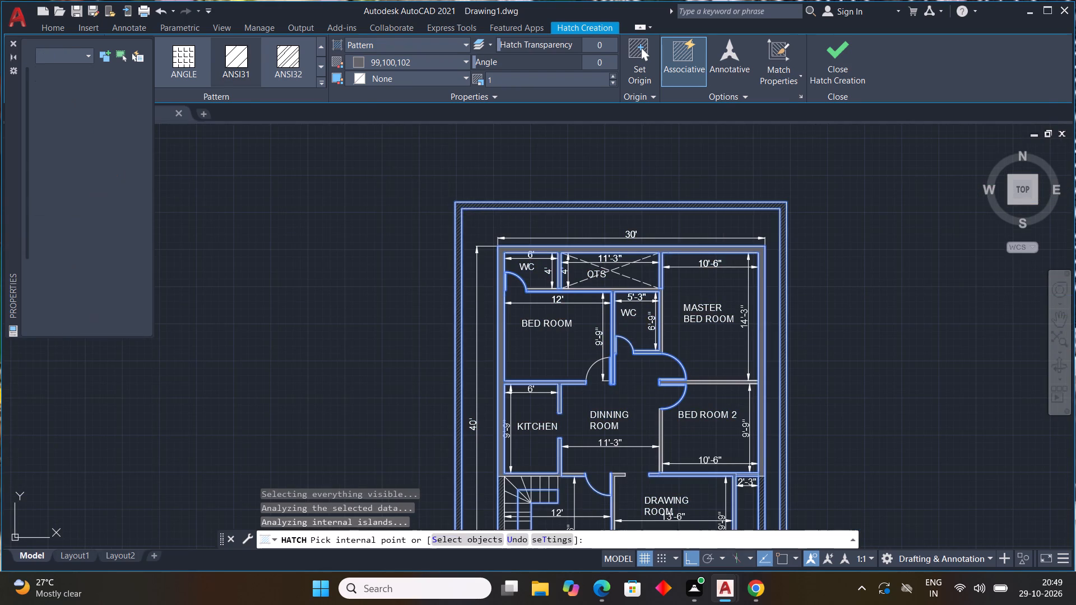
pyautogui.press('Escape')
# Set the scale of the border strip's ANSI31 hatch to 5.
pyautogui.moveTo(899, 272); pyautogui.dragTo(838, 244, button='middle')
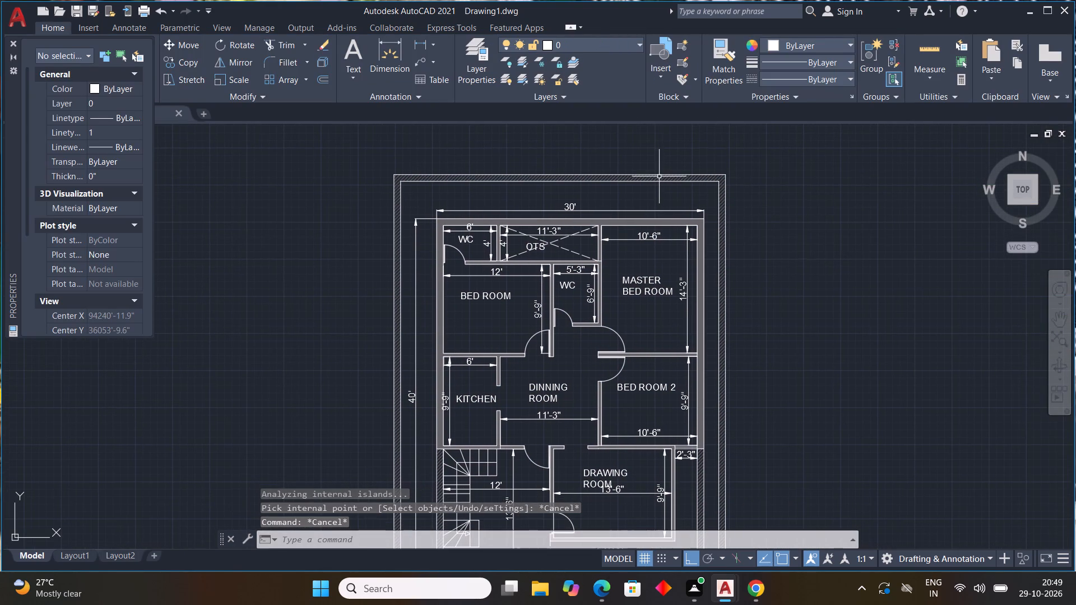
pyautogui.click(660, 176)
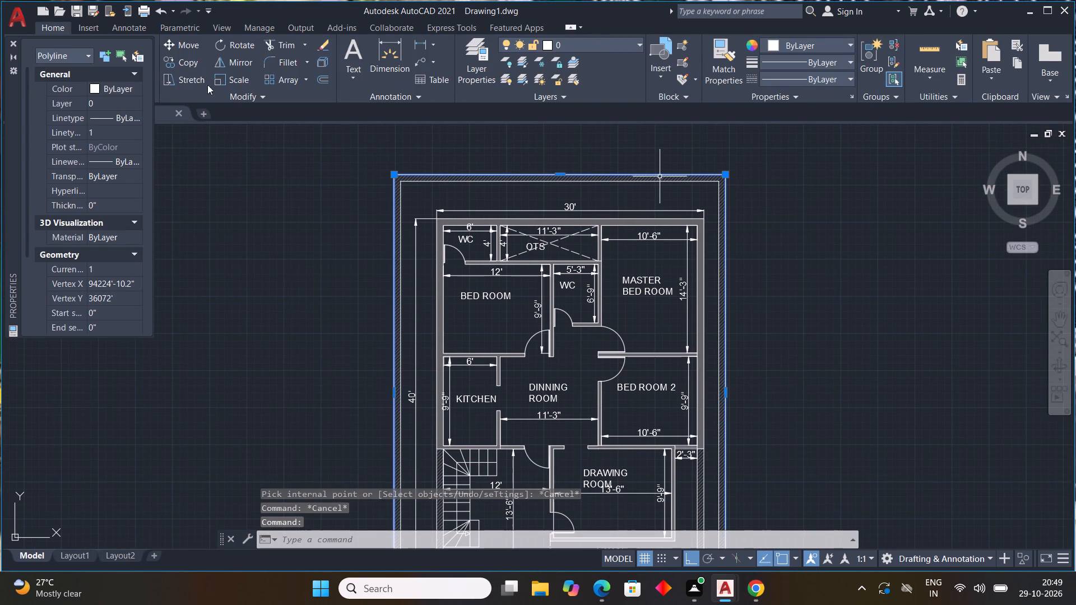
pyautogui.press('Escape')
pyautogui.scroll(2, 613, 183)
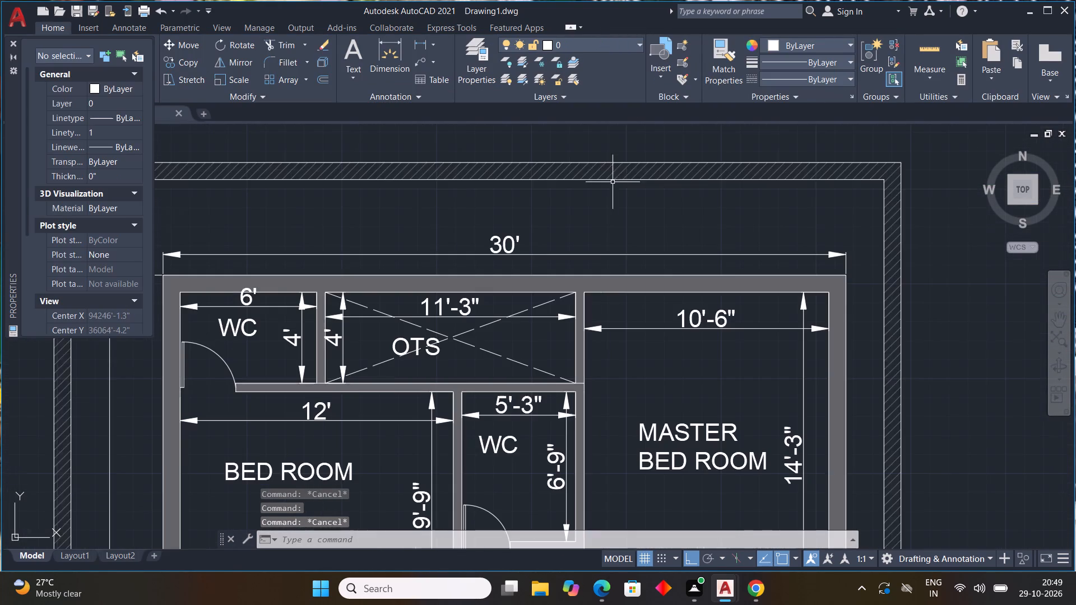
pyautogui.click(604, 169)
pyautogui.scroll(-1, 527, 152)
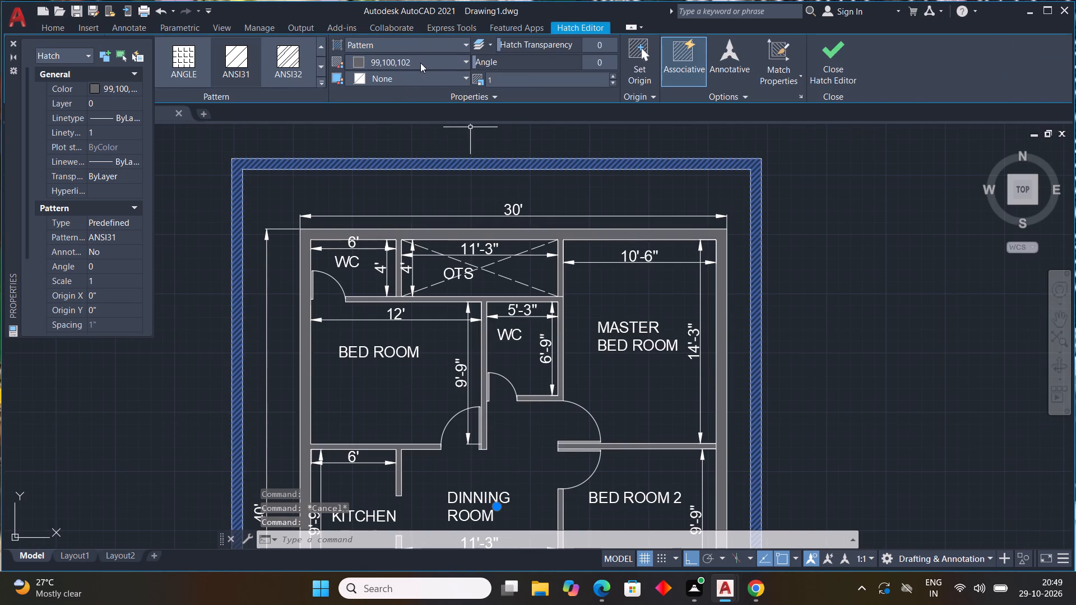
pyautogui.moveTo(422, 67); pyautogui.dragTo(486, 110, button='middle')
pyautogui.click(508, 81)
pyautogui.moveTo(510, 81); pyautogui.dragTo(412, 80)
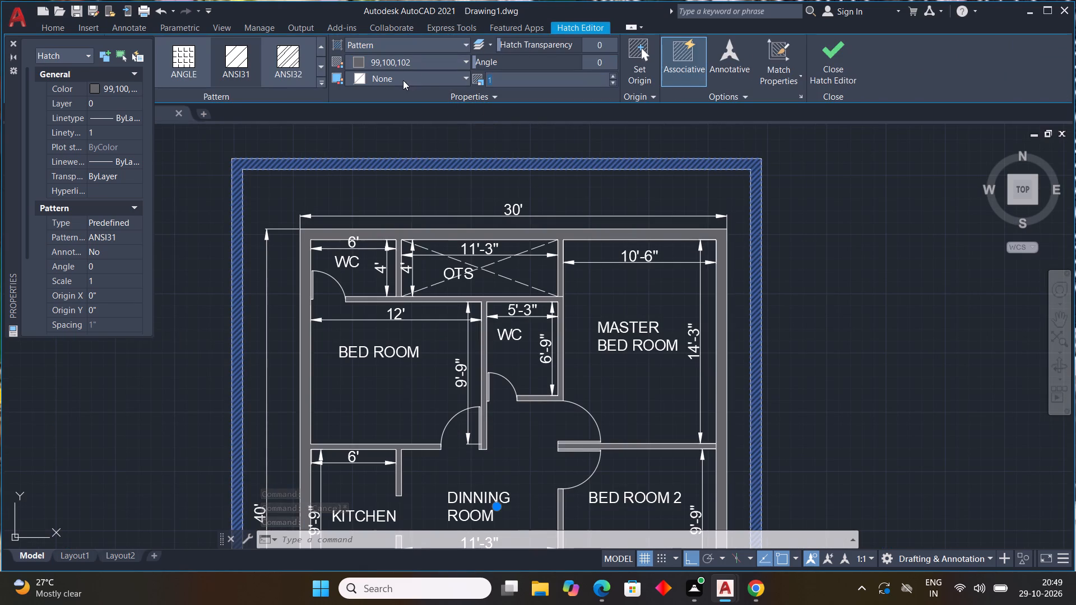
pyautogui.press('5')
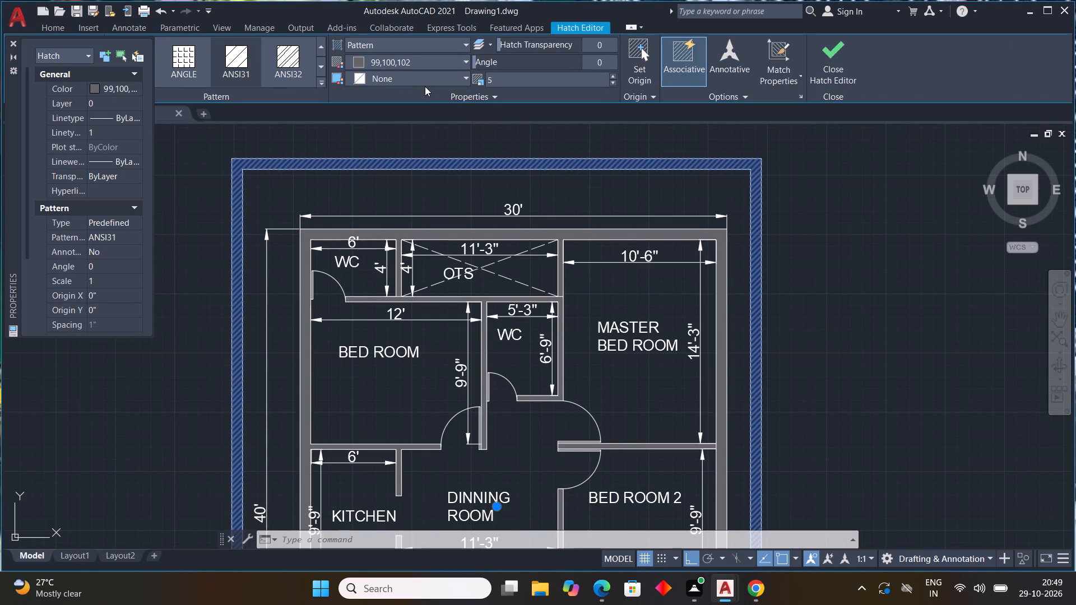
pyautogui.press('Return')
pyautogui.press('Escape')
pyautogui.press('Escape')
pyautogui.scroll(-3, 846, 246)
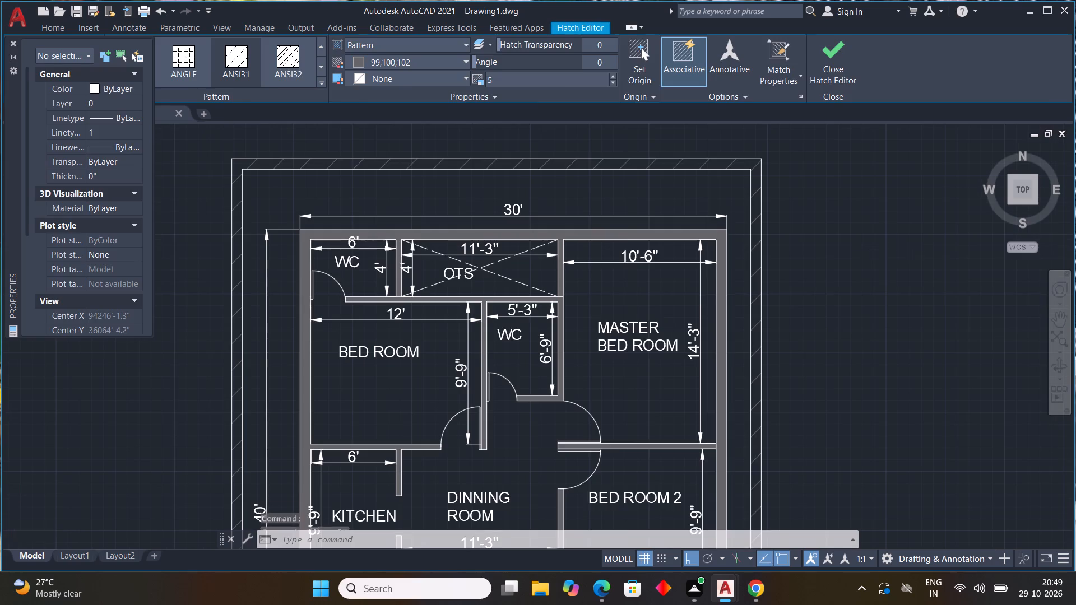
pyautogui.scroll(-2, 849, 272)
pyautogui.moveTo(857, 297); pyautogui.dragTo(739, 221, button='middle')
pyautogui.press('Escape')
pyautogui.press('Escape')
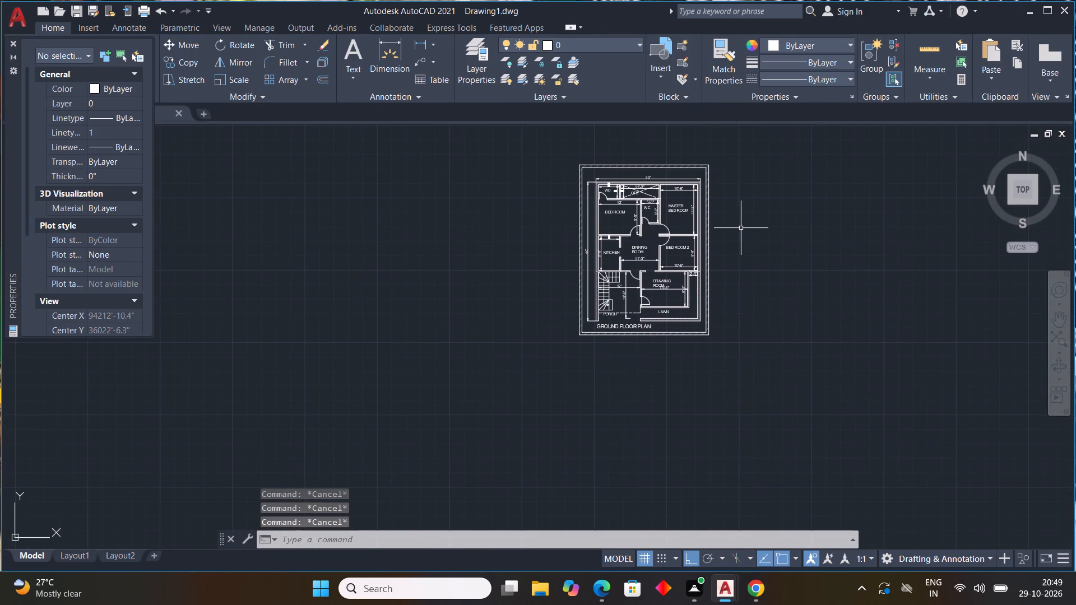
pyautogui.moveTo(741, 231); pyautogui.dragTo(727, 264, button='middle')
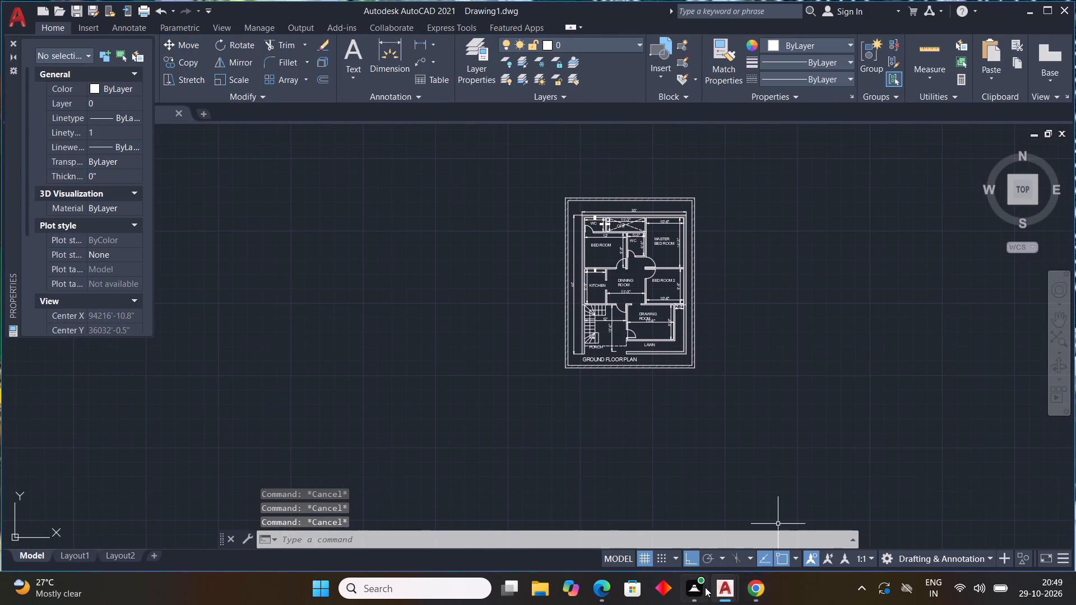
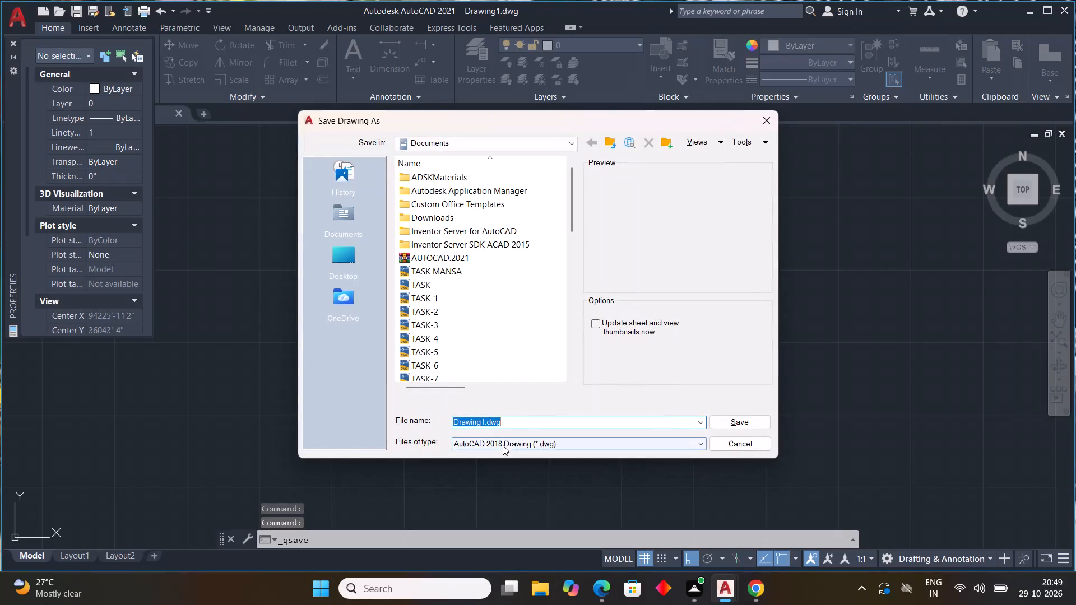
# Save the drawing in the Documents folder under the file name TASK-39.
pyautogui.click(521, 414)
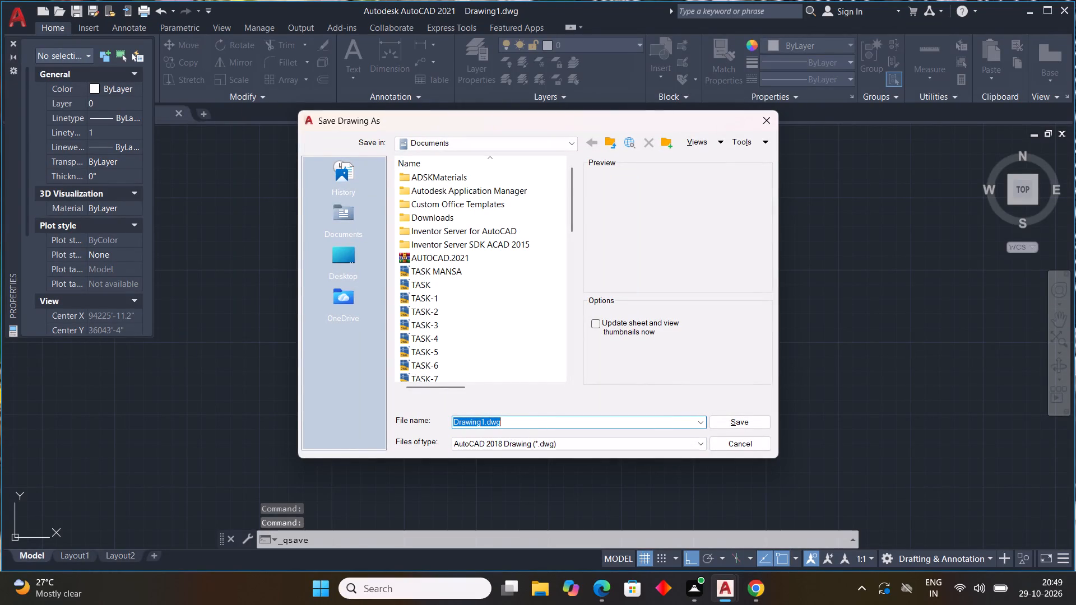
pyautogui.moveTo(521, 428); pyautogui.dragTo(491, 411)
pyautogui.moveTo(512, 419); pyautogui.dragTo(322, 418)
pyautogui.write('TAS')
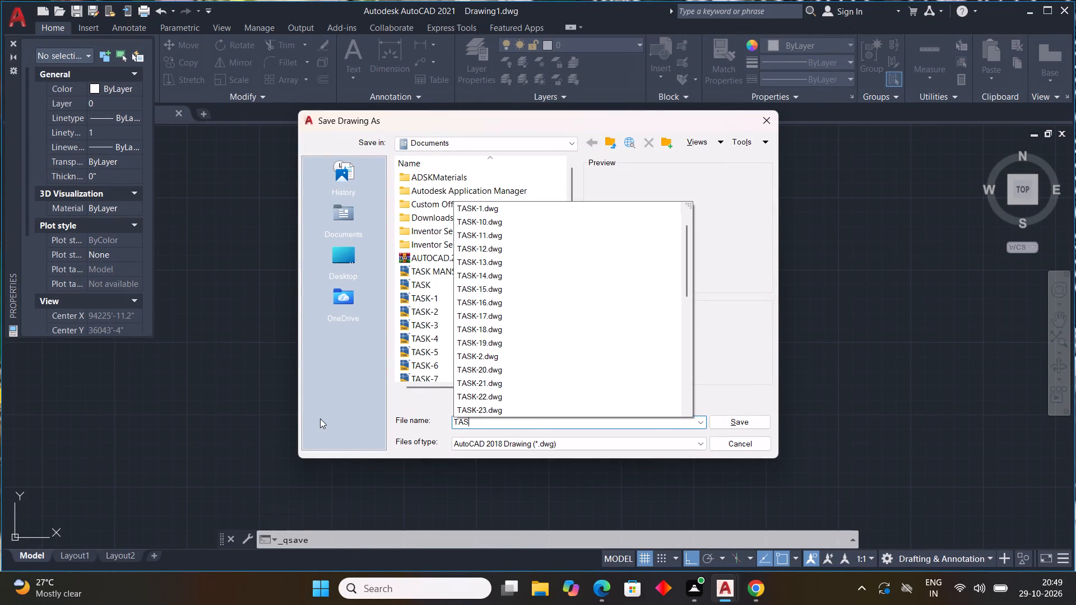
pyautogui.press('k')
pyautogui.press('-')
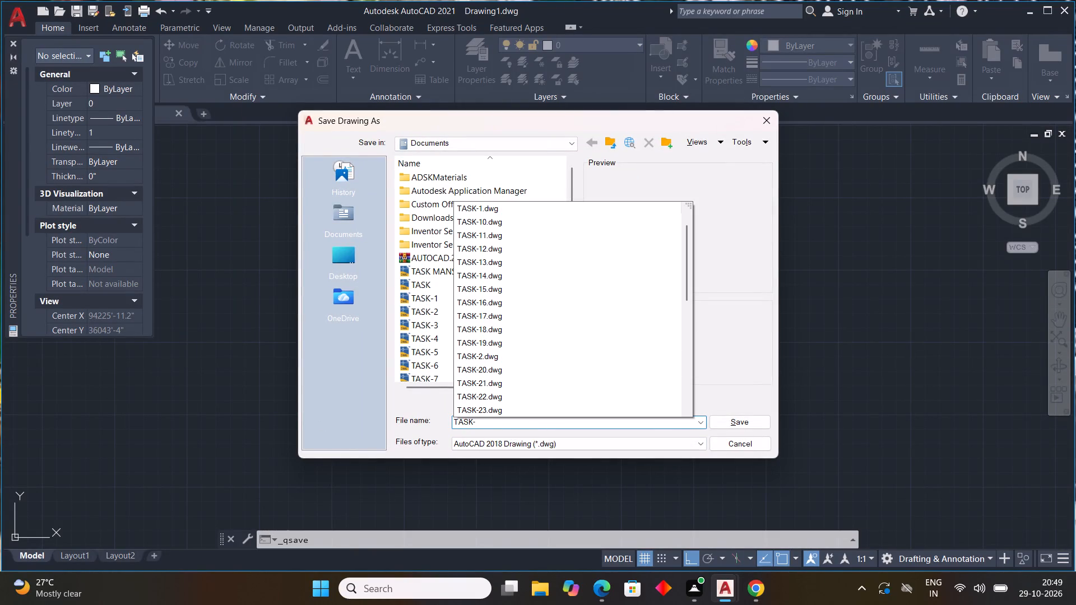
pyautogui.scroll(-8, 487, 385)
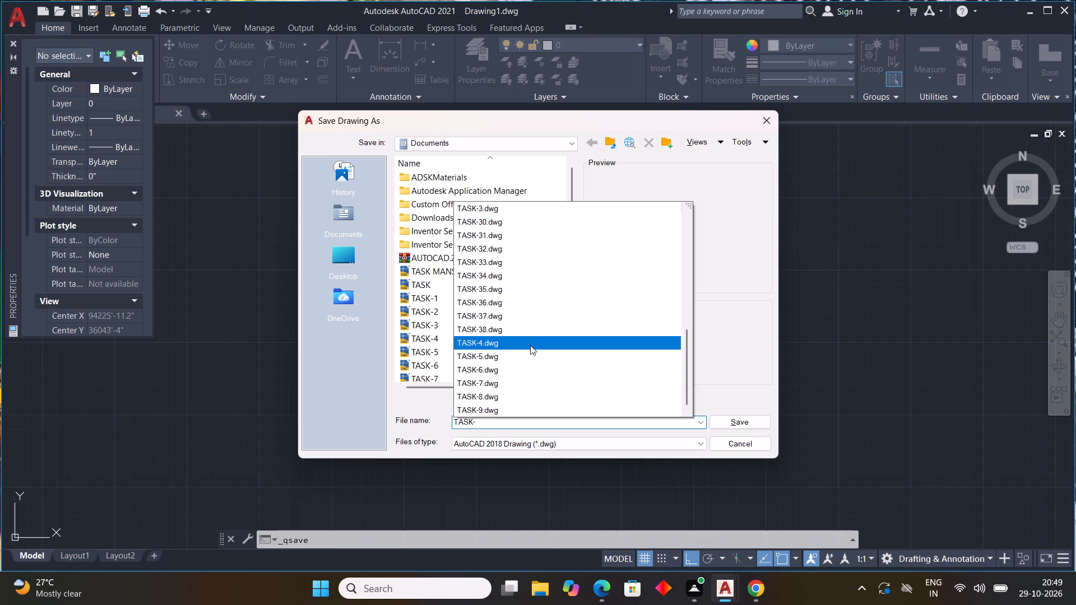
pyautogui.press('3')
pyautogui.press('9')
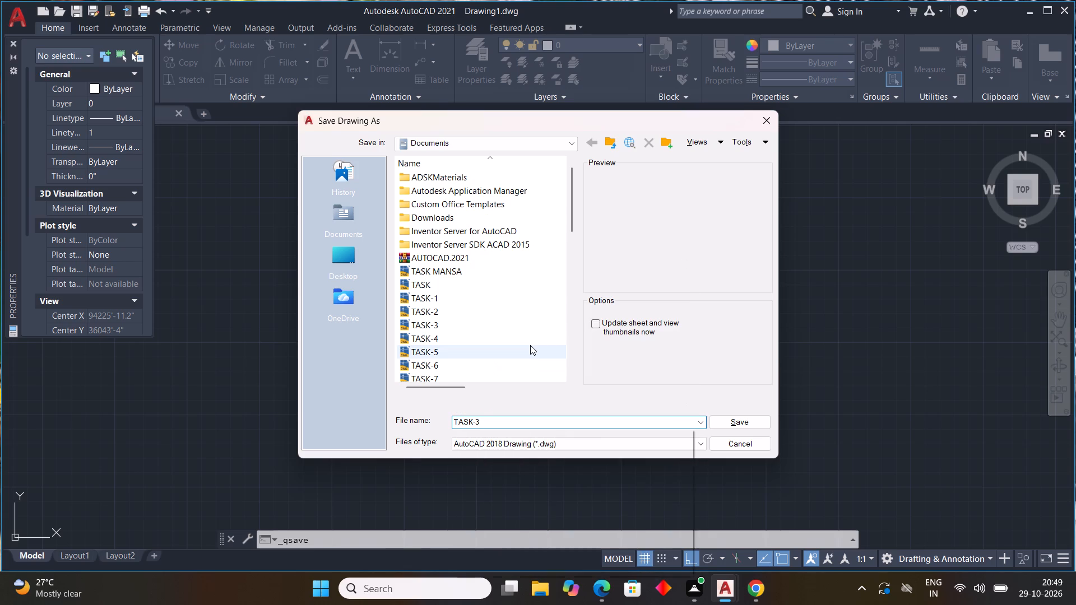
pyautogui.click(735, 422)
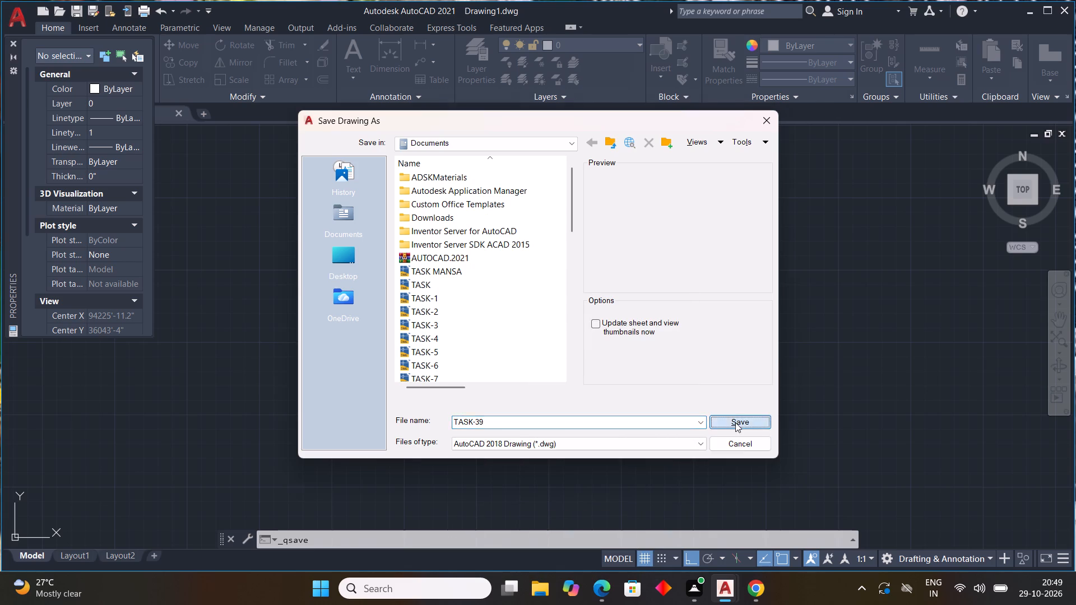
# Use Save As to save the drawing again under the same name, TASK-39, in Documents.
pyautogui.click(18, 24)
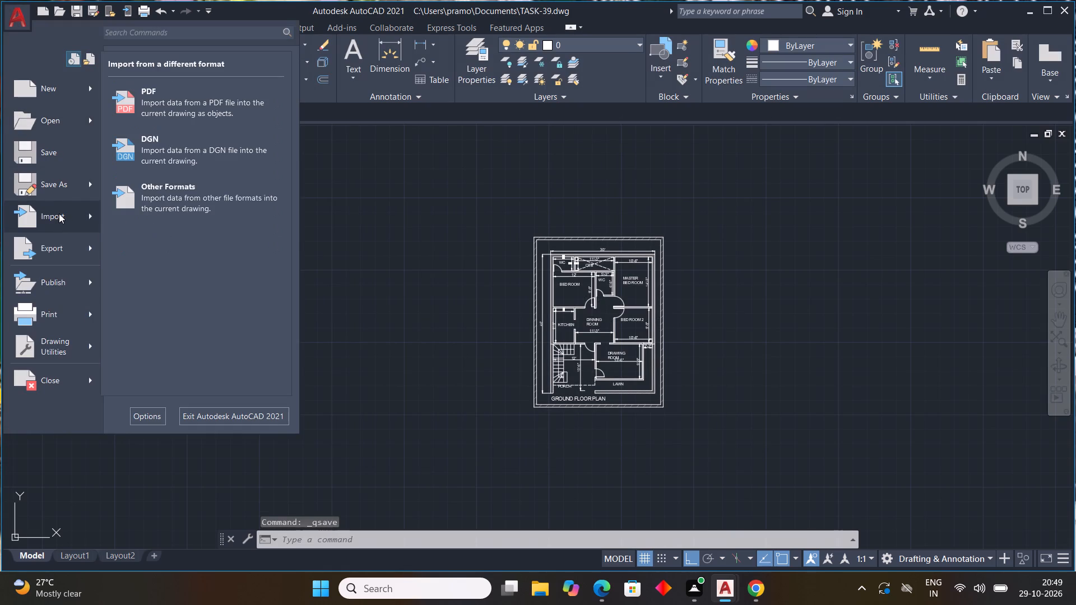
pyautogui.click(56, 189)
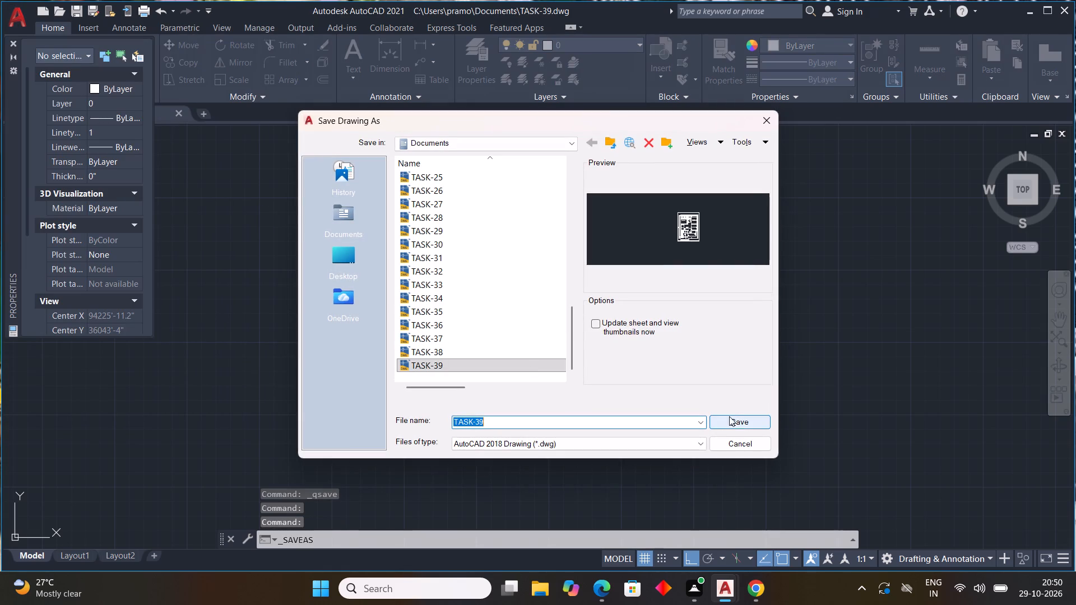
pyautogui.click(738, 421)
pyautogui.click(506, 319)
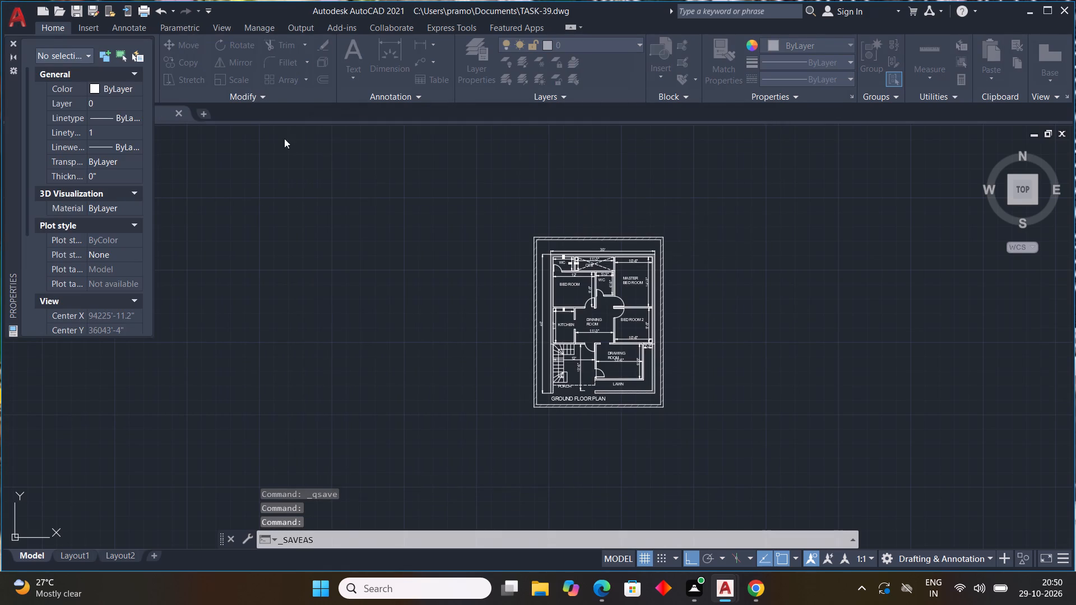
# Start a plot with the AutoCAD PDF (High Quality Print).pc3 plotter and a window plot area enclosing the whole bordered floor plan.
pyautogui.click(15, 9)
pyautogui.click(62, 313)
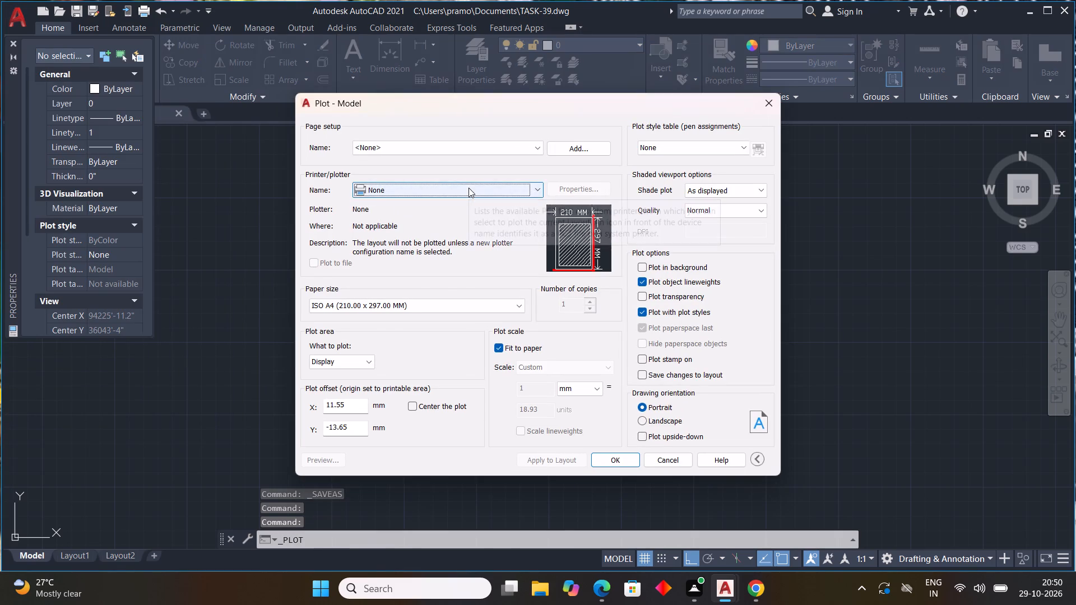
pyautogui.click(469, 188)
pyautogui.click(438, 250)
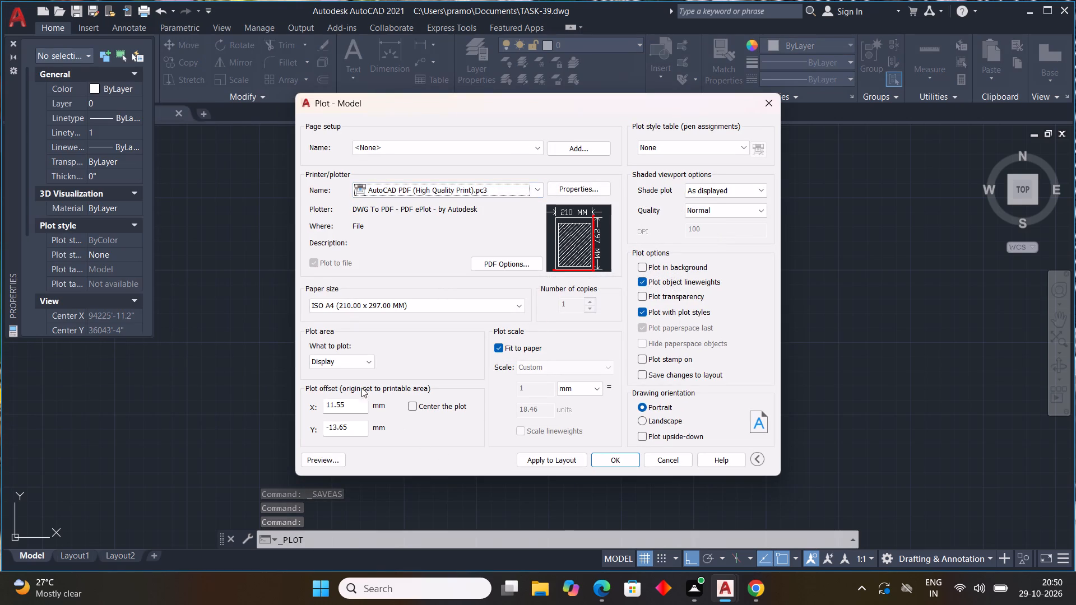
pyautogui.click(366, 361)
pyautogui.click(356, 401)
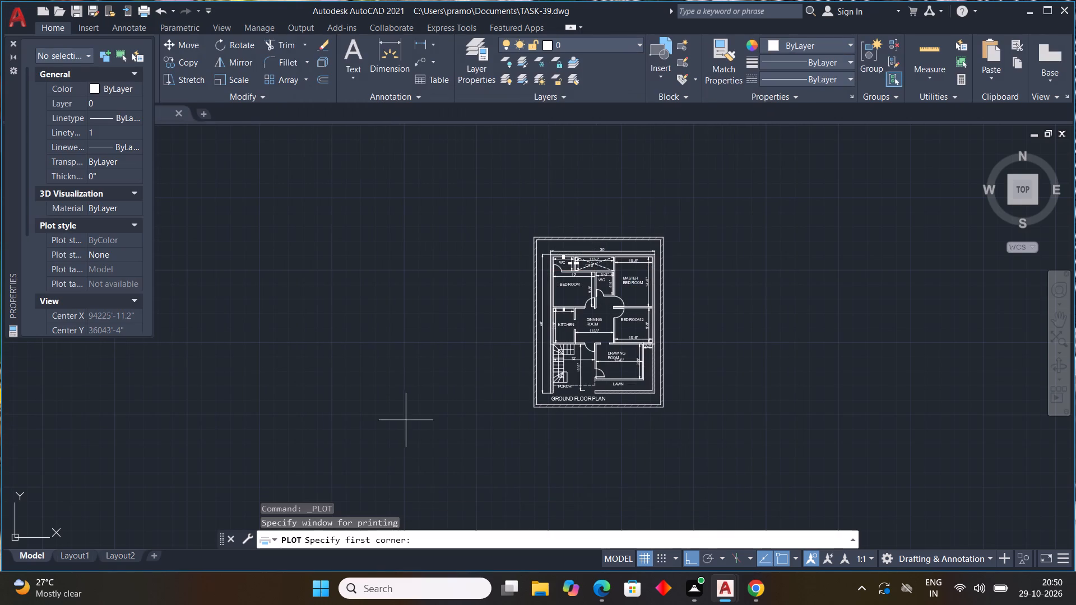
pyautogui.click(492, 213)
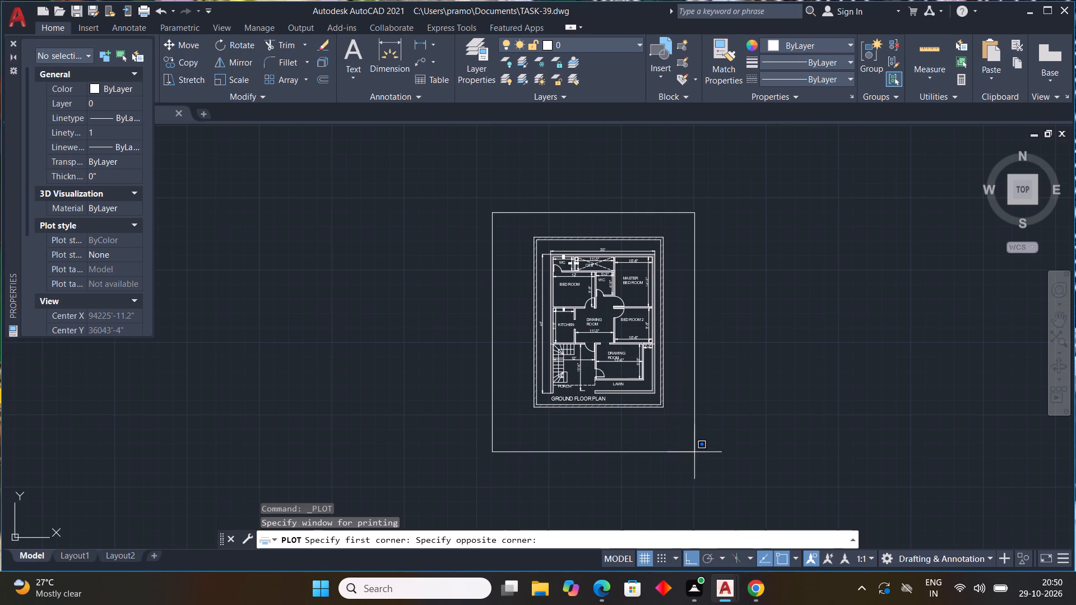
pyautogui.click(701, 448)
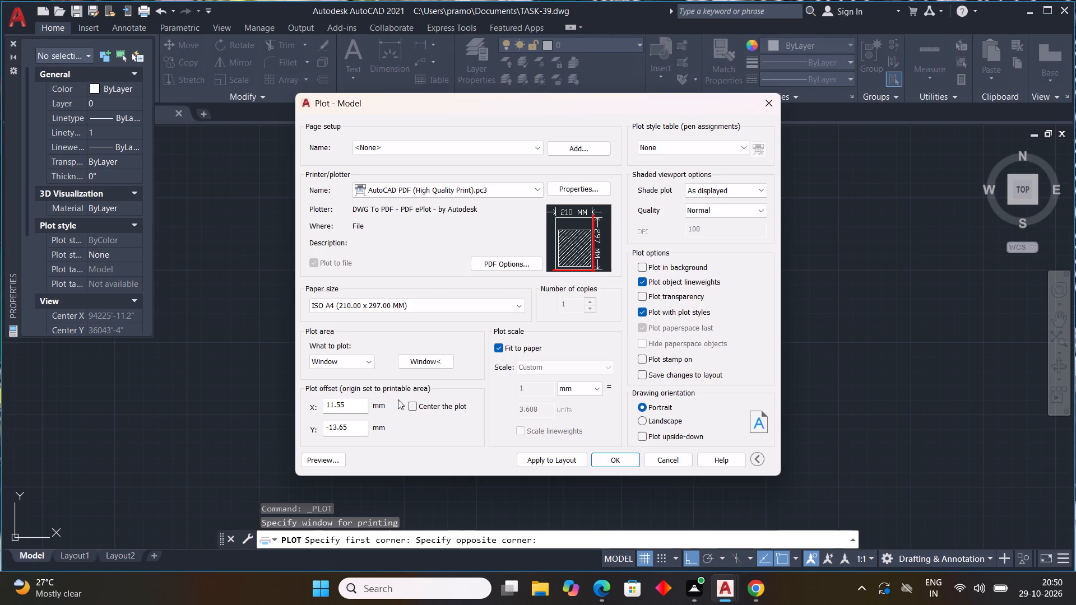
# Center the plot, set the plot scale units to inches and apply the settings to the layout.
pyautogui.click(412, 407)
pyautogui.click(592, 387)
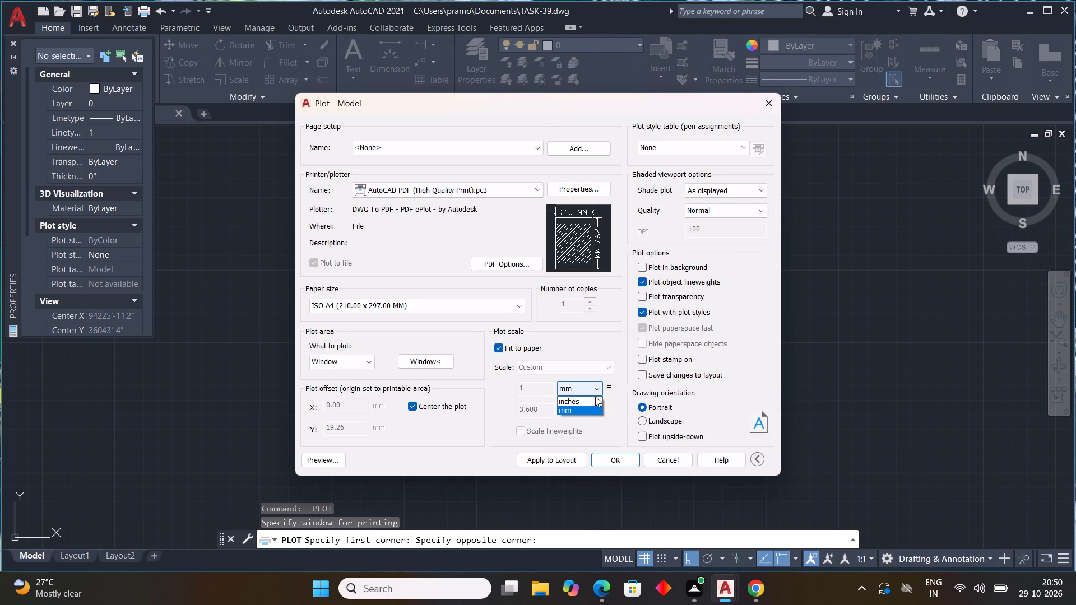
pyautogui.click(594, 400)
pyautogui.click(563, 462)
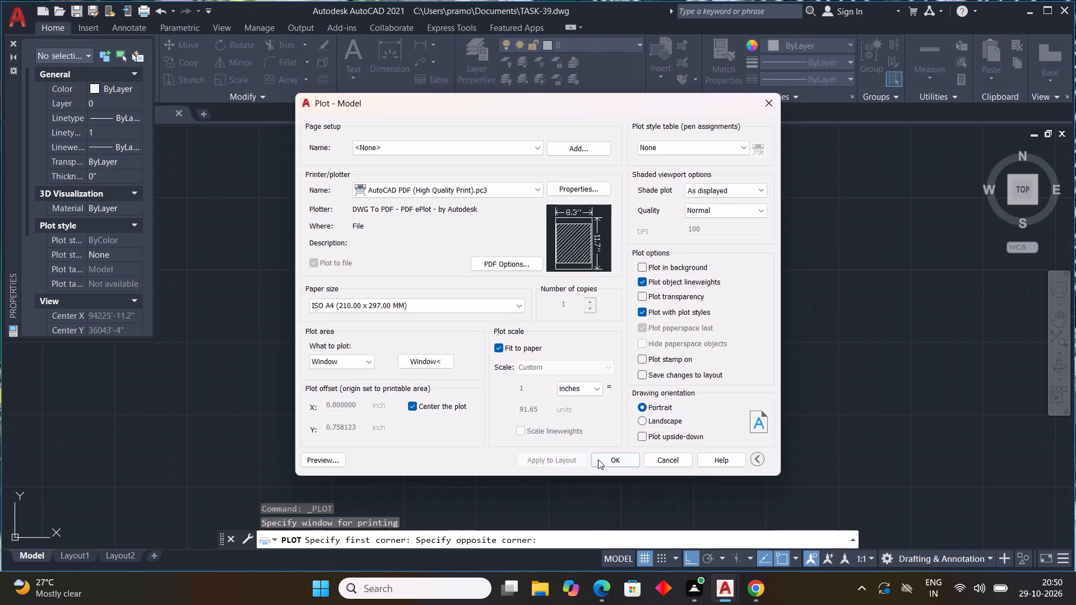
# Plot the drawing to a PDF file named TASK-39-Model.pdf in the Documents folder.
pyautogui.click(604, 458)
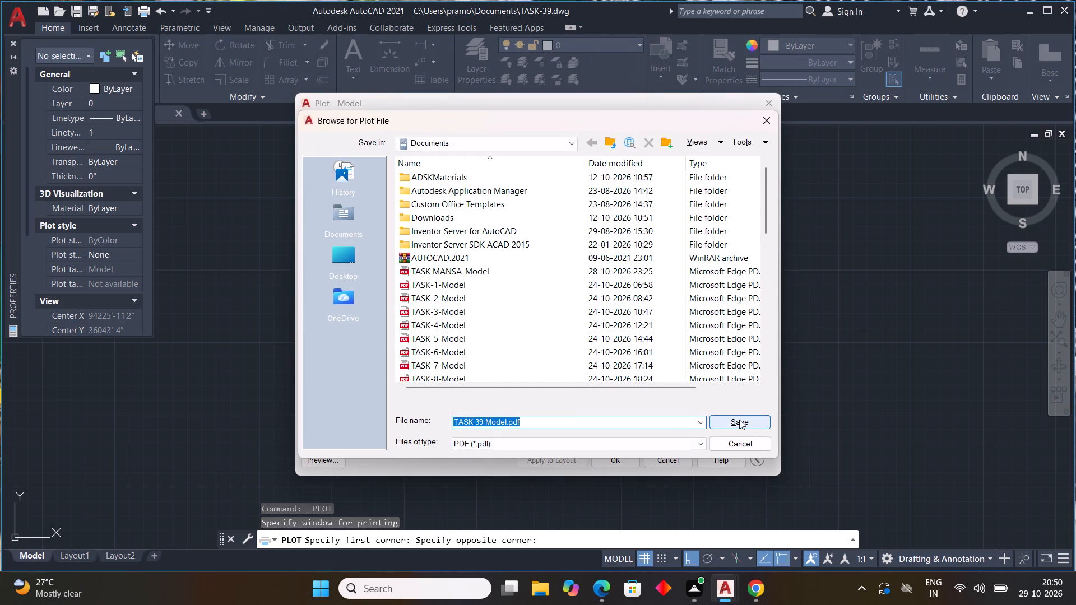
pyautogui.click(739, 420)
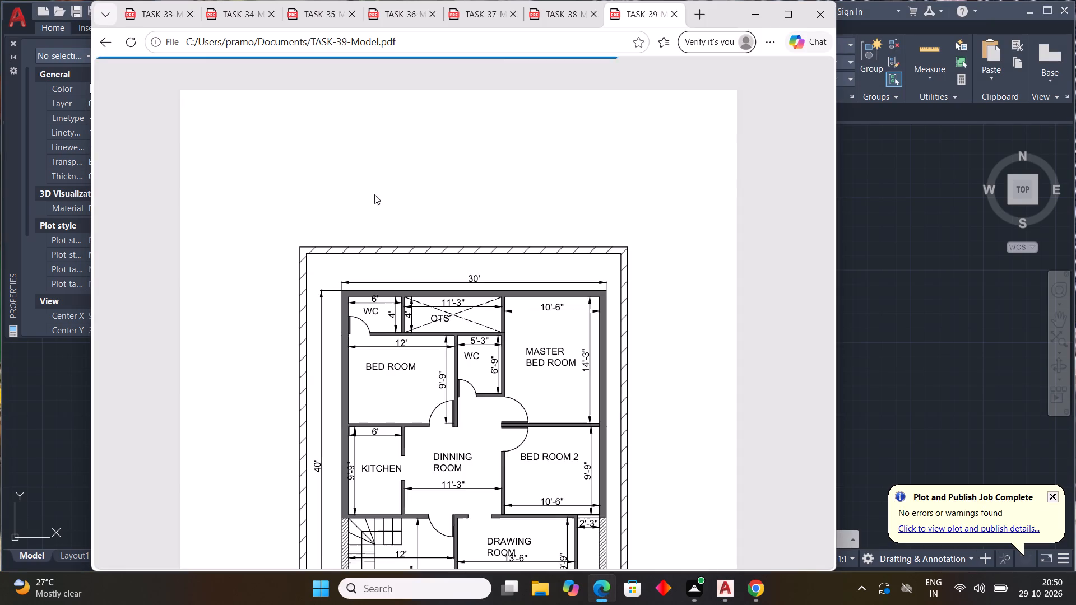
# Check the plotted floor plan in the PDF down to its title, and minimise the viewer and the drawing application.
pyautogui.scroll(-4, 470, 253)
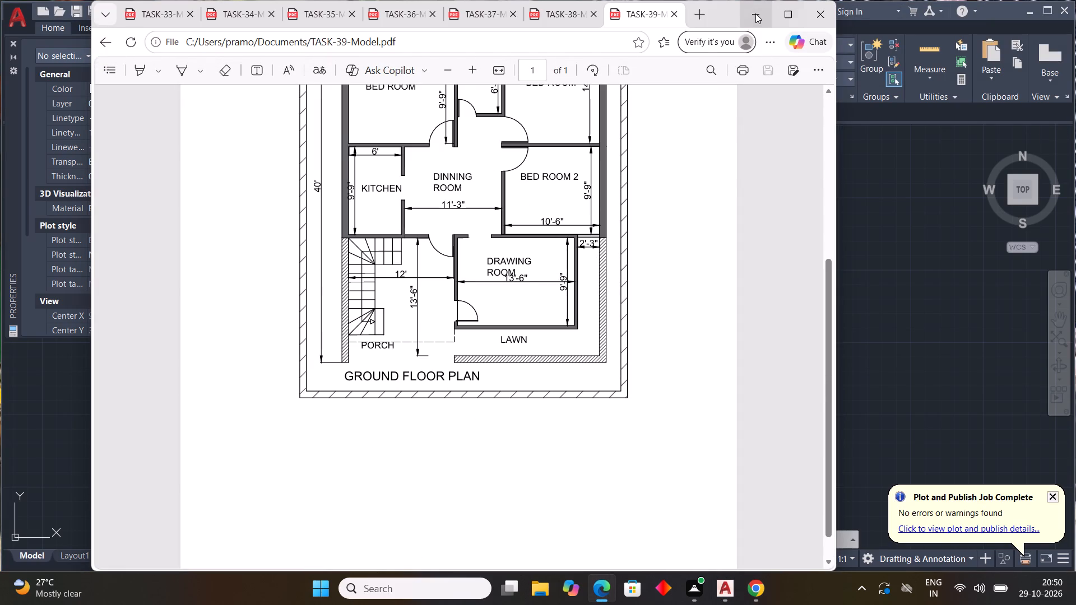
pyautogui.click(755, 13)
pyautogui.click(1031, 8)
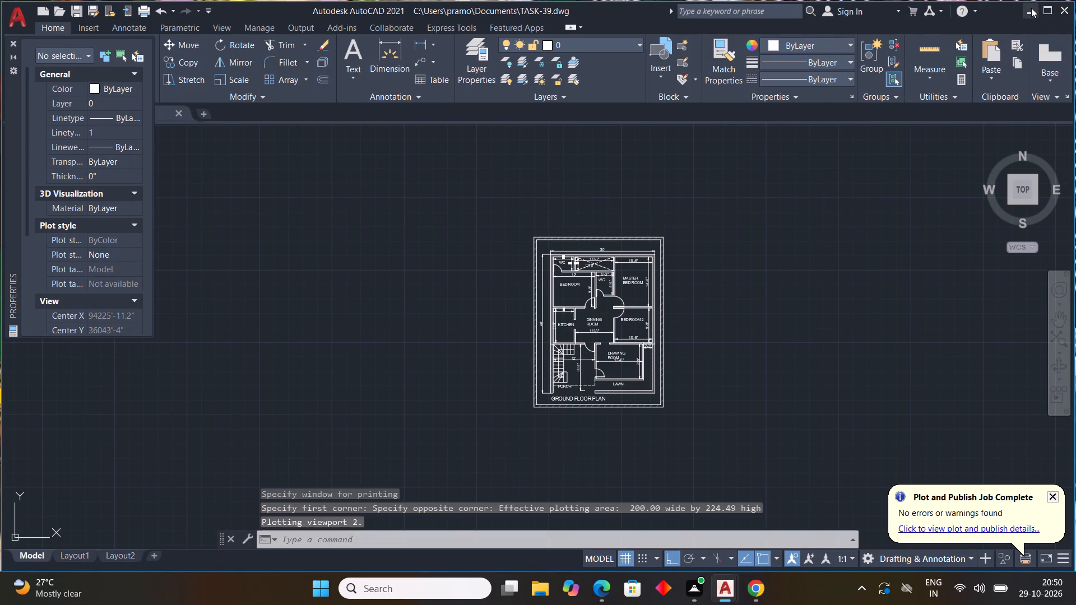